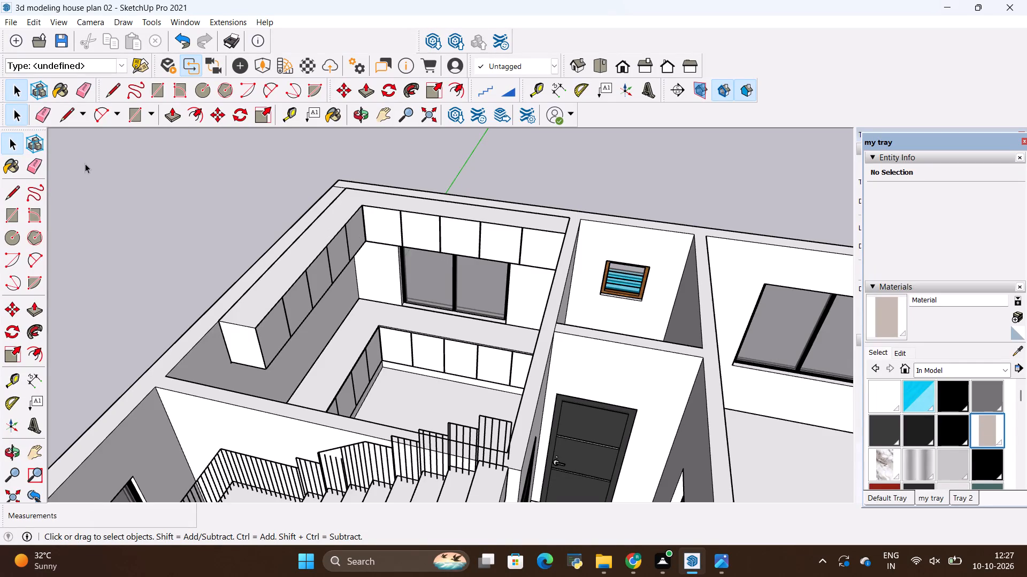
Examine the kitchen cabinets, window wall and adjoining rooms of the house model from several angles.
scroll(102, 181, "down", 11)
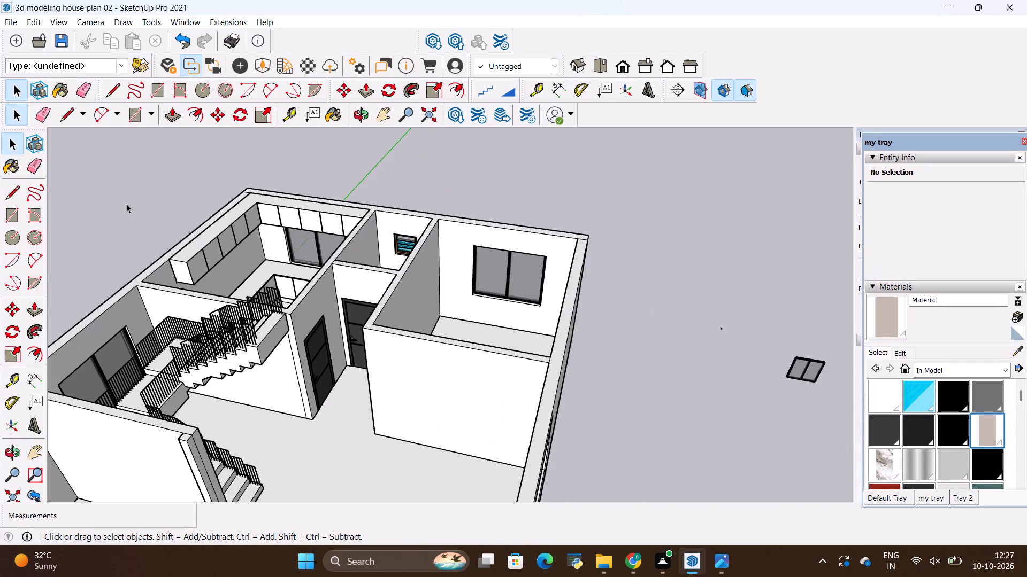
scroll(126, 204, "down", 15)
scroll(135, 197, "up", 7)
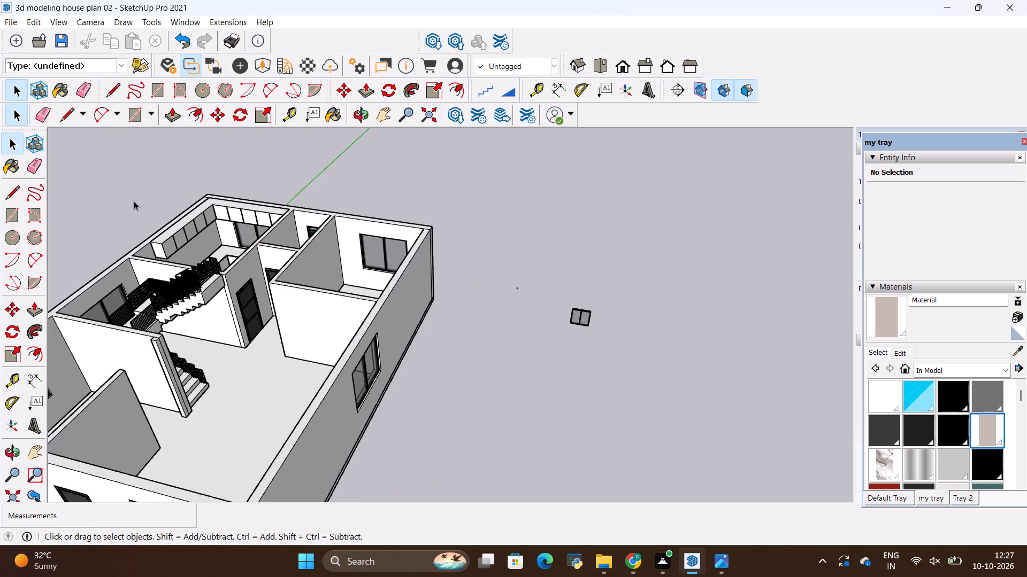
scroll(134, 201, "up", 20)
scroll(134, 201, "up", 3)
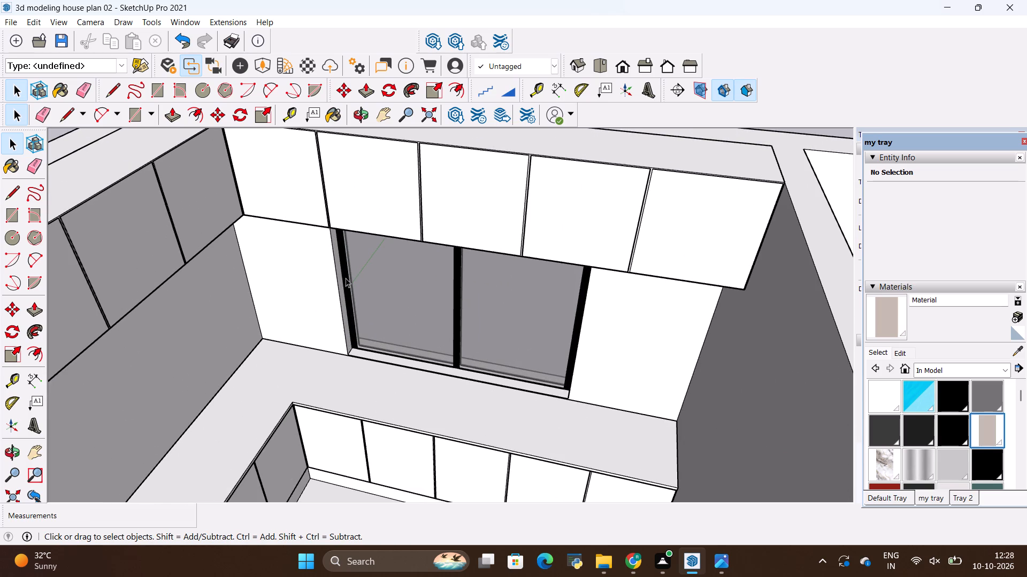
scroll(344, 348, "down", 10)
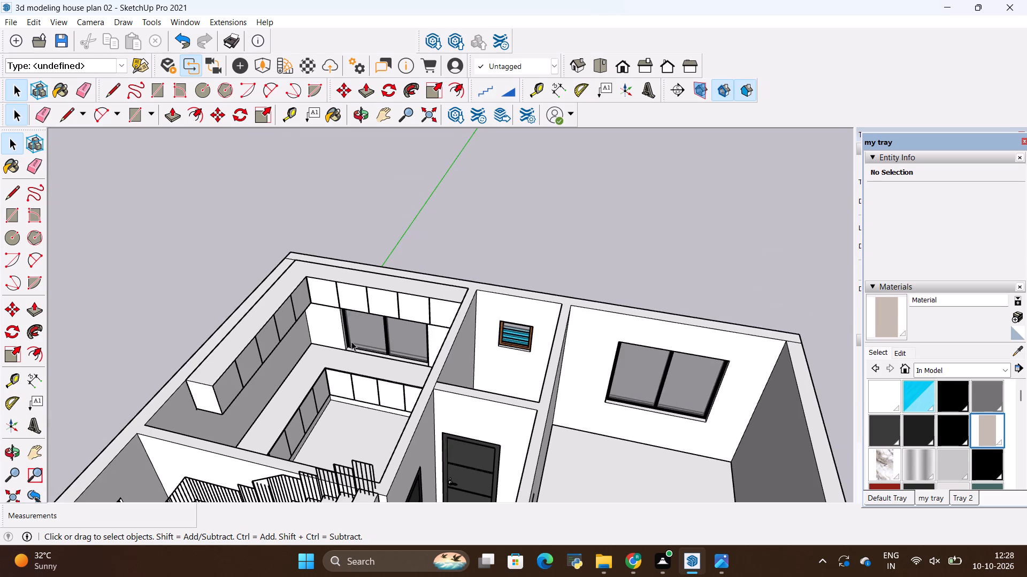
middle_click_drag(346, 408, 407, 428)
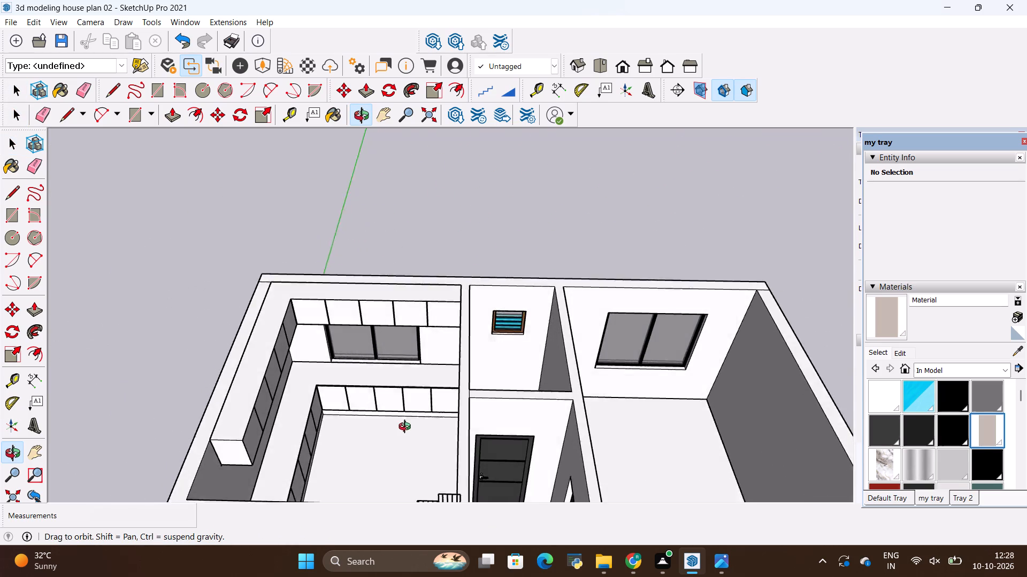
middle_click_drag(407, 428, 298, 414)
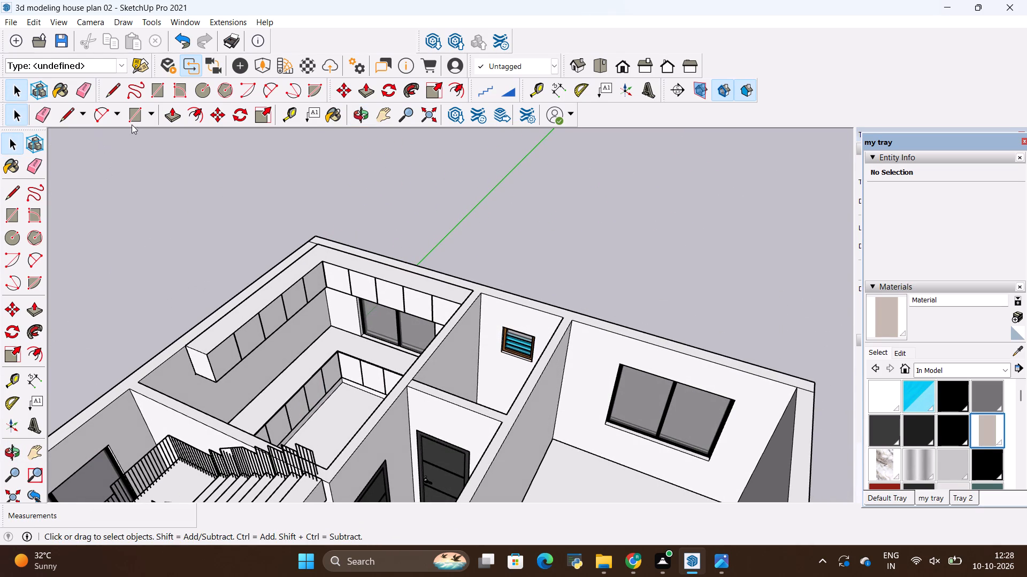
Import the refrigerator model Component_2 from the ALL 3D WAREHOUSE ITEMS folder and place it outside the house, beyond the rear wall.
left_click(4, 25)
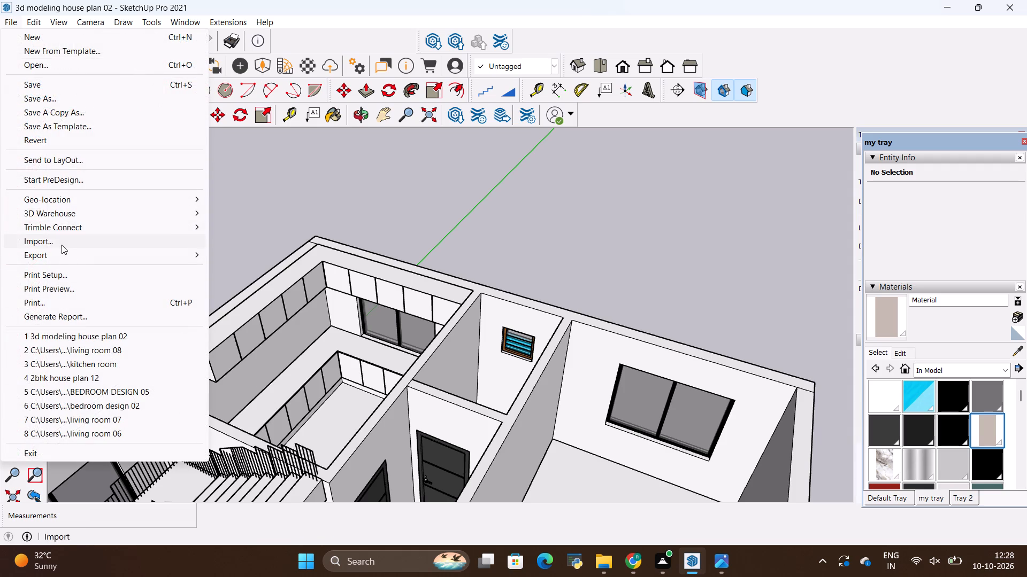
left_click(60, 244)
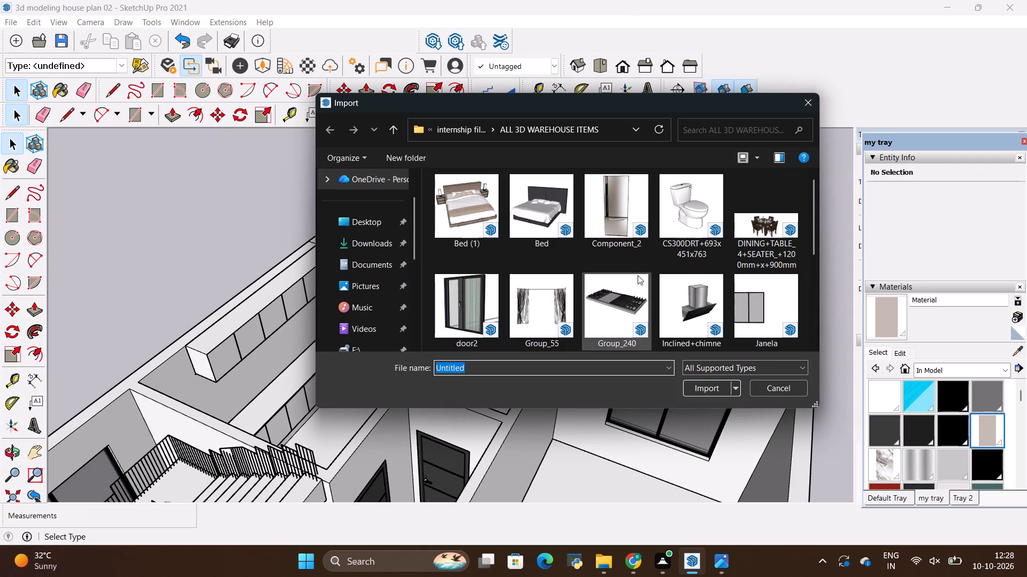
left_click(628, 201)
left_click(695, 383)
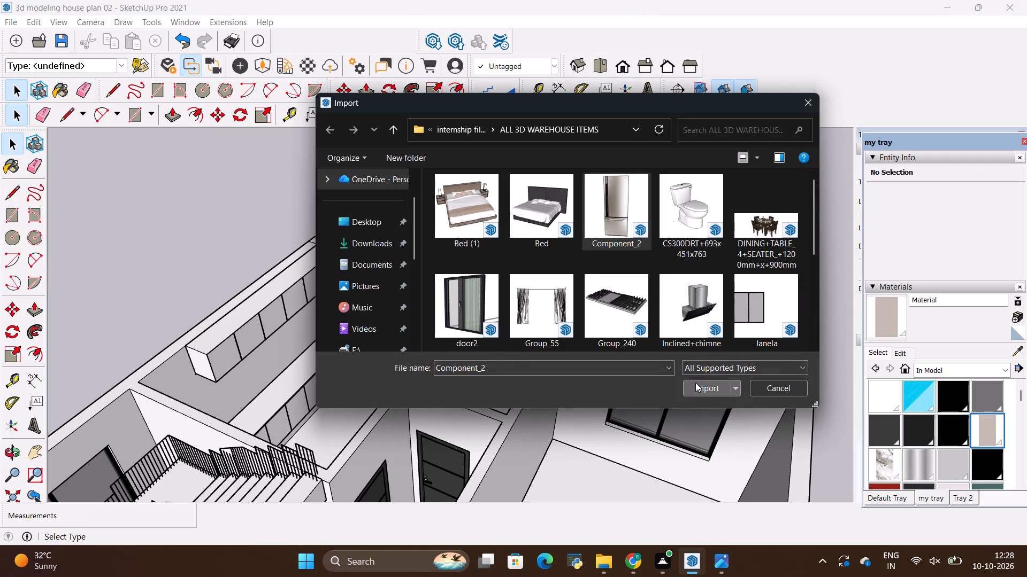
scroll(177, 330, "down", 6)
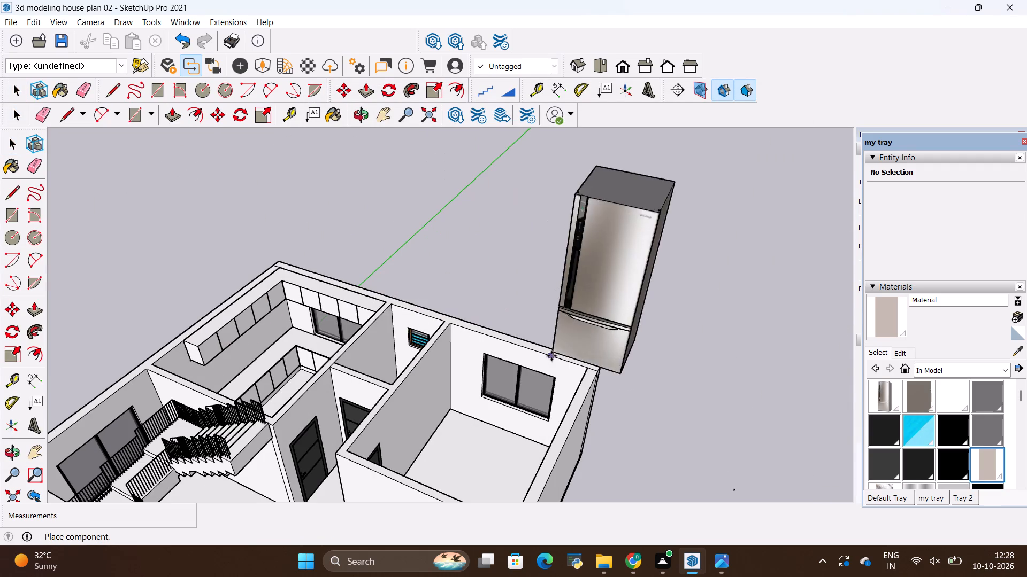
left_click(638, 370)
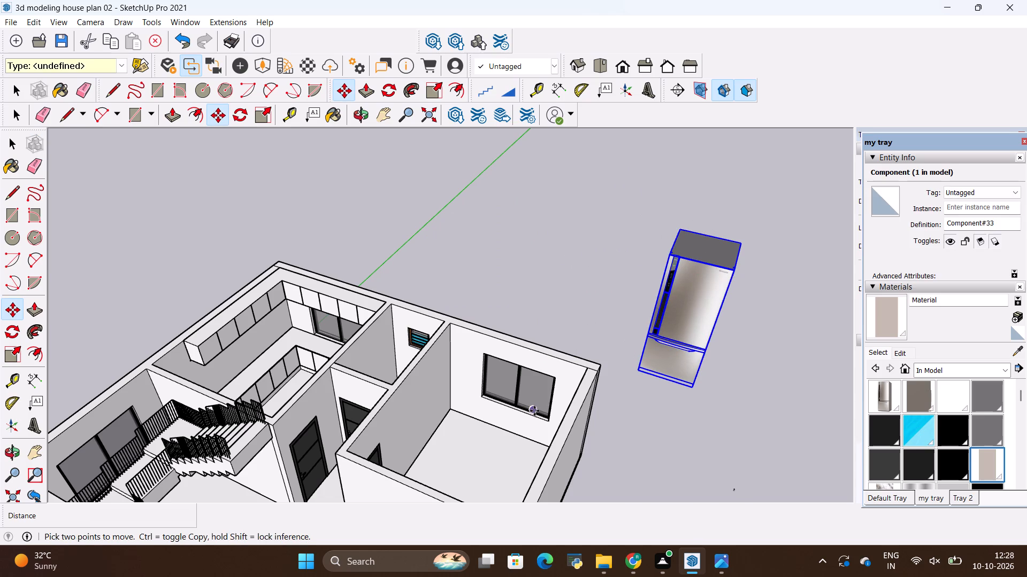
Shift the refrigerator slightly outside the house and scale it down uniformly to roughly half its size.
scroll(508, 418, "down", 2)
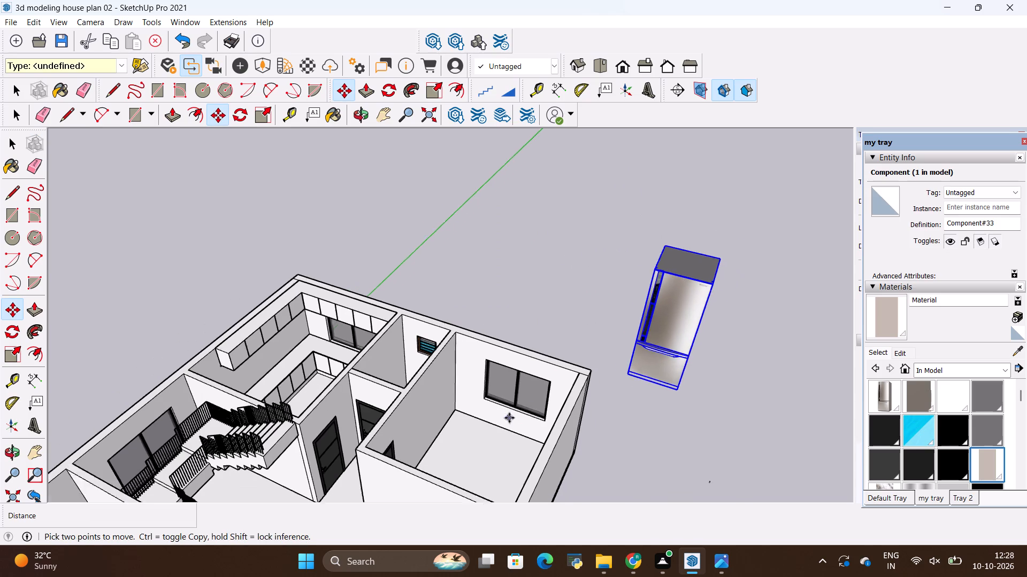
middle_click_drag(564, 450, 570, 455)
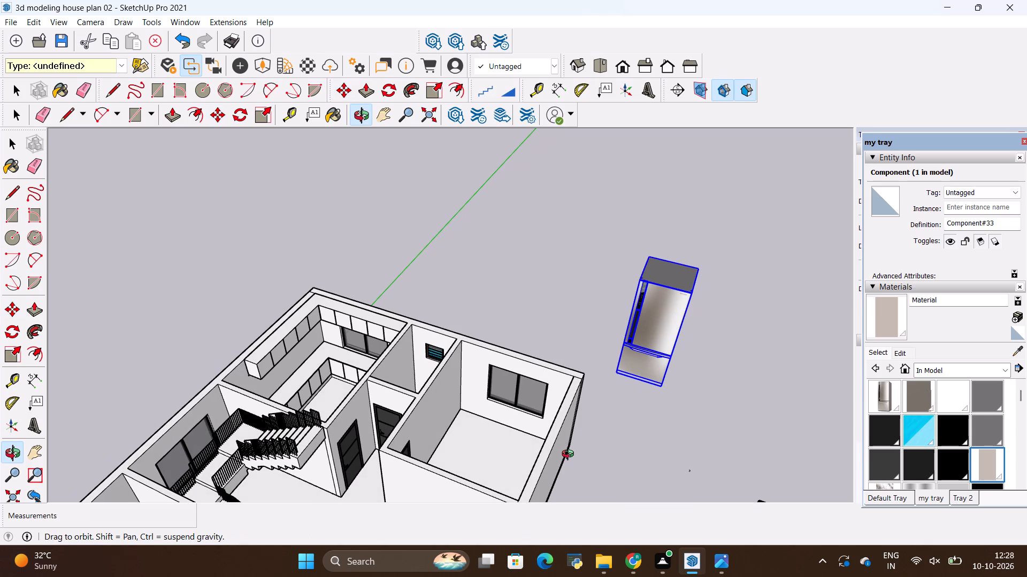
middle_click_drag(570, 455, 602, 407)
left_click(641, 335)
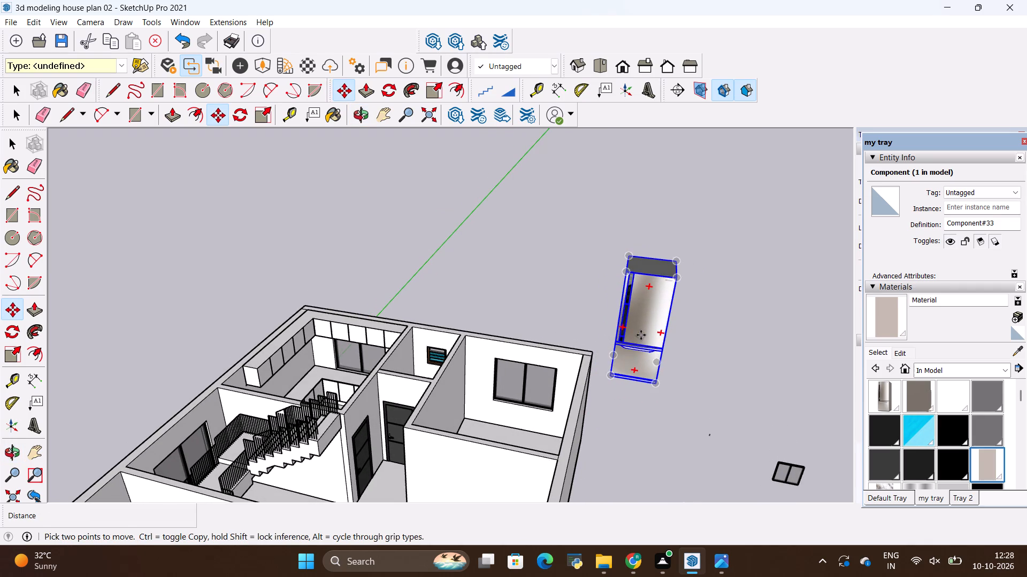
left_click(641, 353)
key("space")
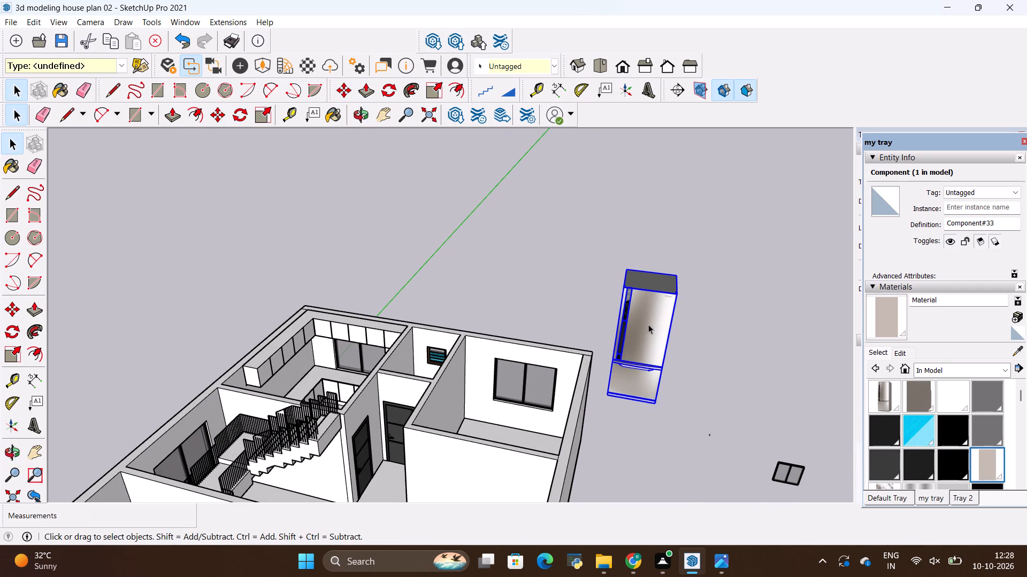
key("s")
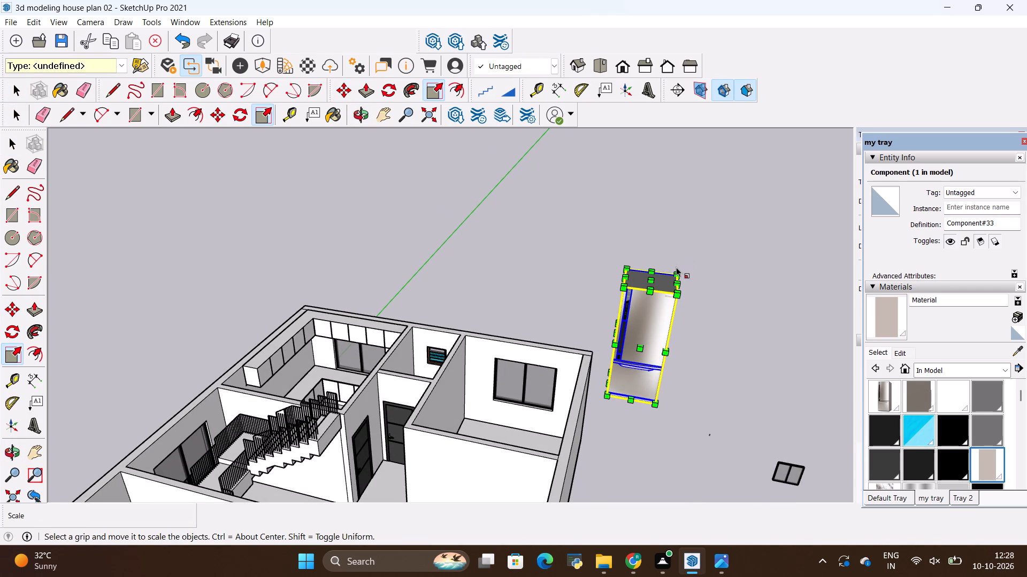
left_click(676, 272)
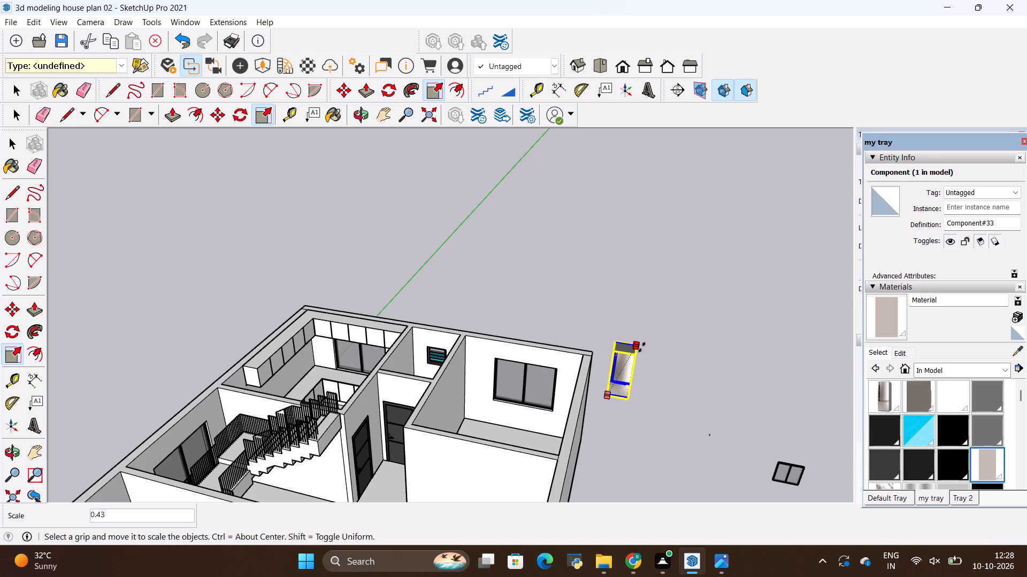
left_click(643, 347)
key("space")
left_click(587, 261)
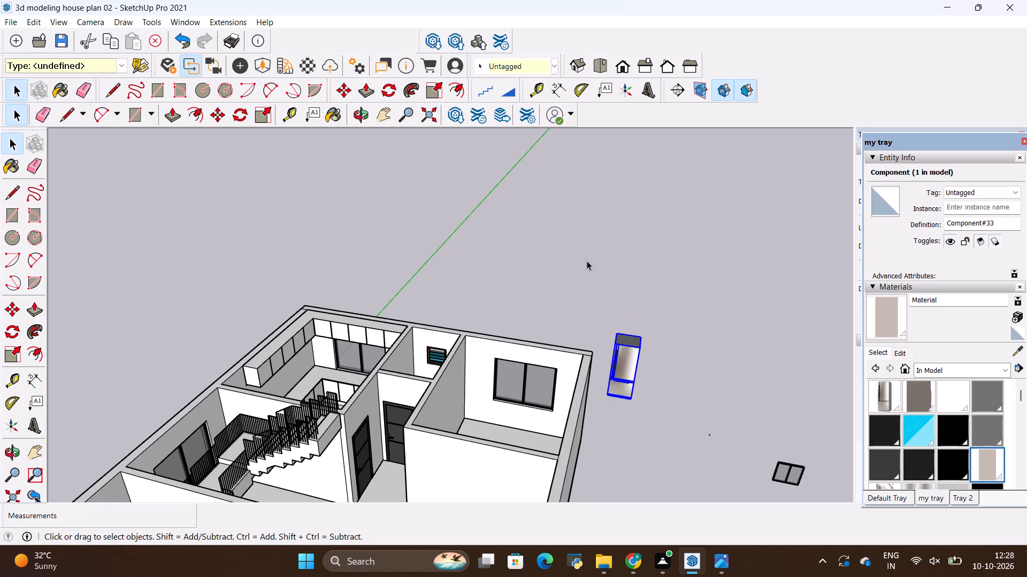
Rotate the refrigerator 90 degrees about the vertical axis.
left_click(617, 349)
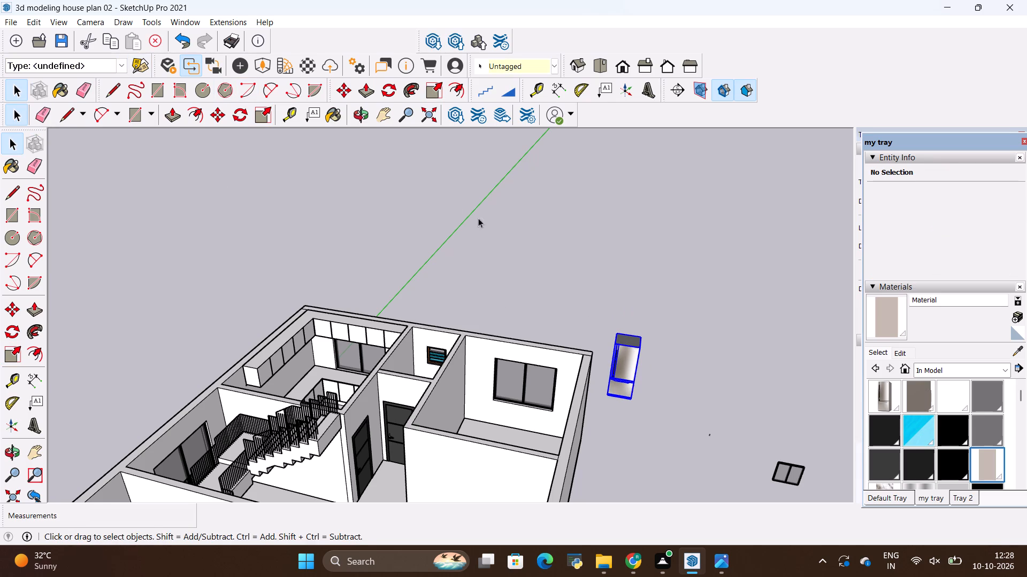
left_click(388, 86)
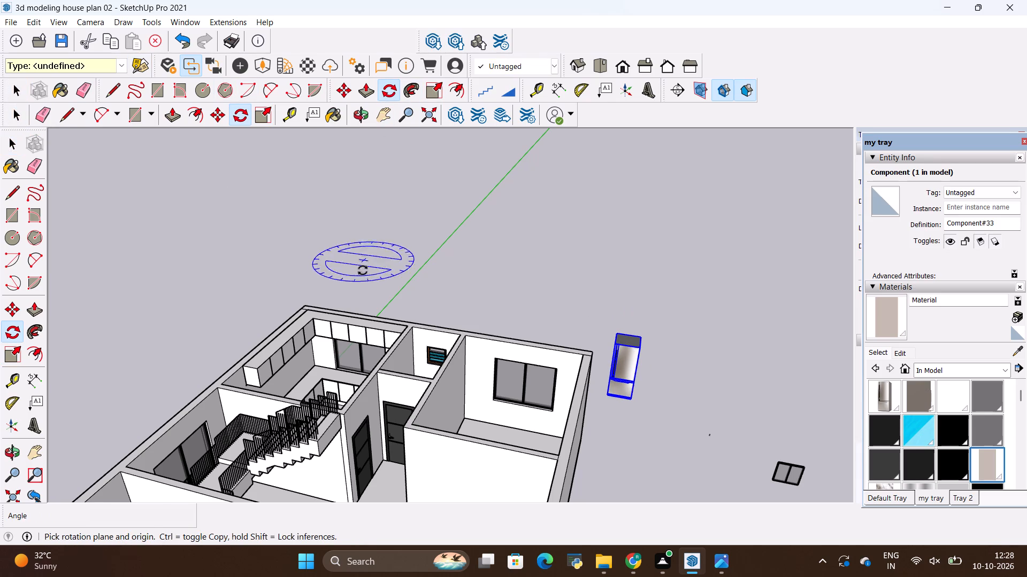
scroll(298, 259, "down", 6)
middle_click_drag(504, 383, 530, 481)
scroll(516, 267, "up", 4)
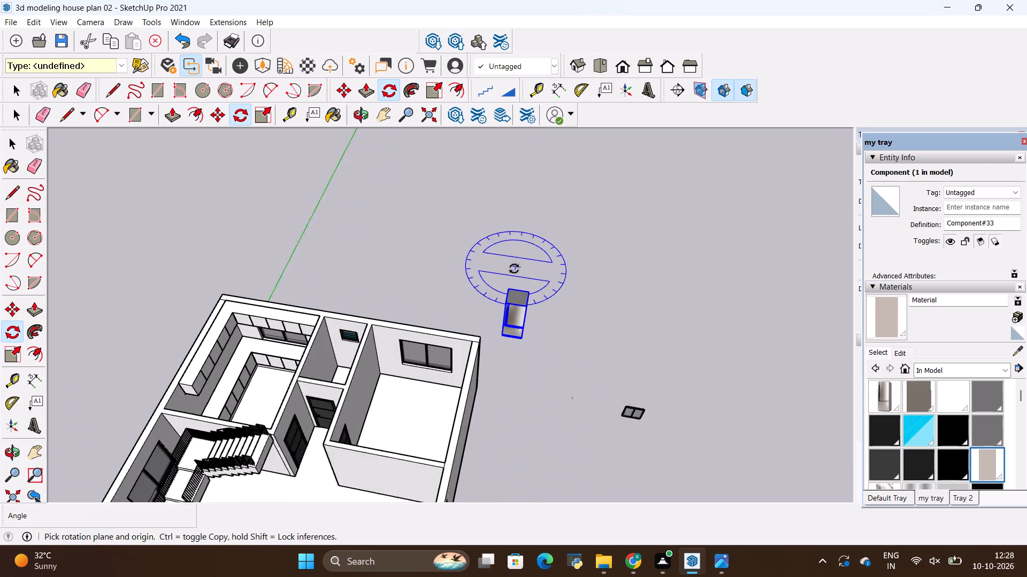
scroll(497, 356, "up", 3)
left_click(490, 346)
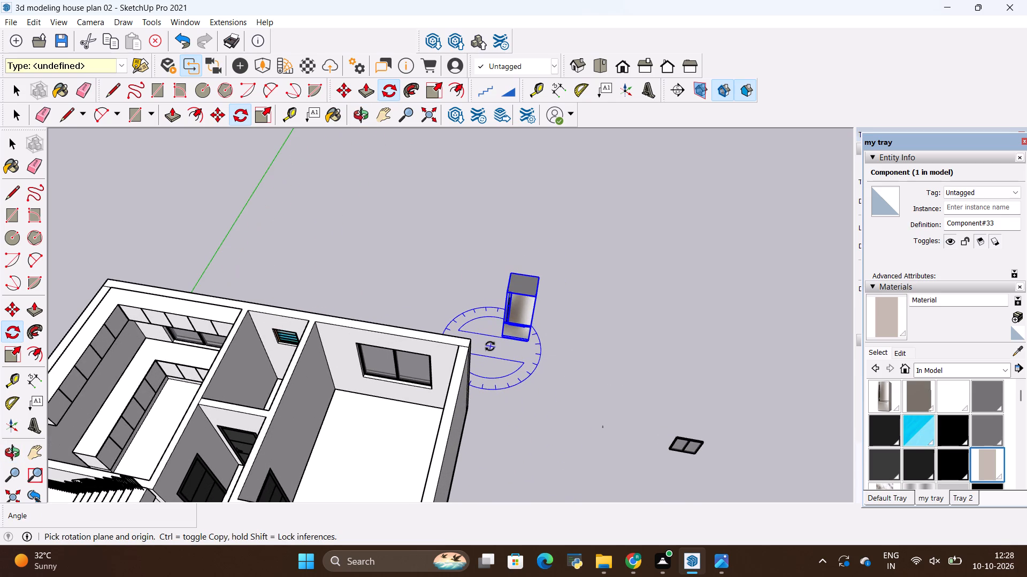
left_click(565, 355)
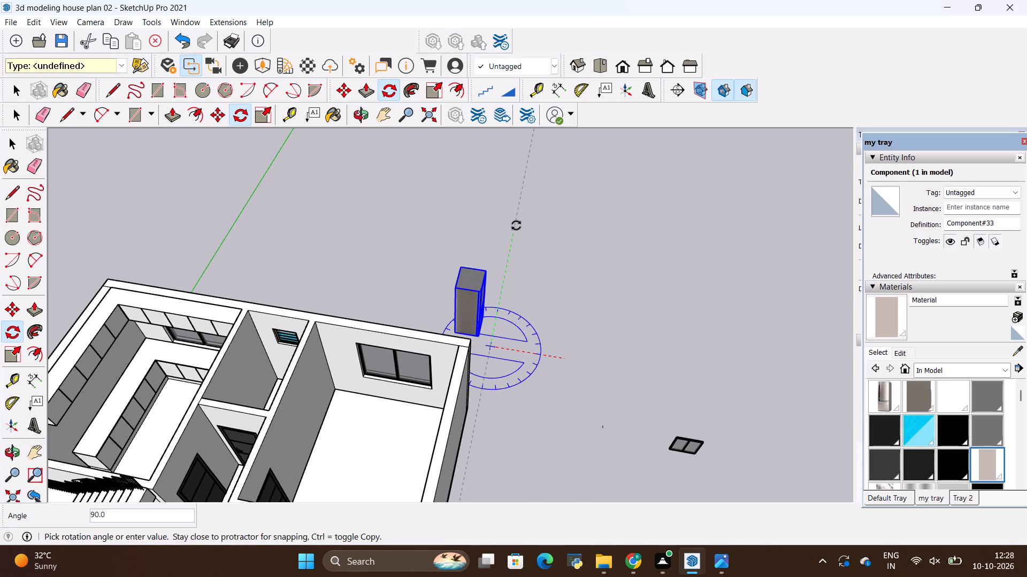
left_click(516, 225)
key("space")
left_click(503, 288)
Move the refrigerator by its bottom front corner into the kitchen, between the staircase wall and the end of the base cabinets.
middle_click_drag(511, 363, 366, 377)
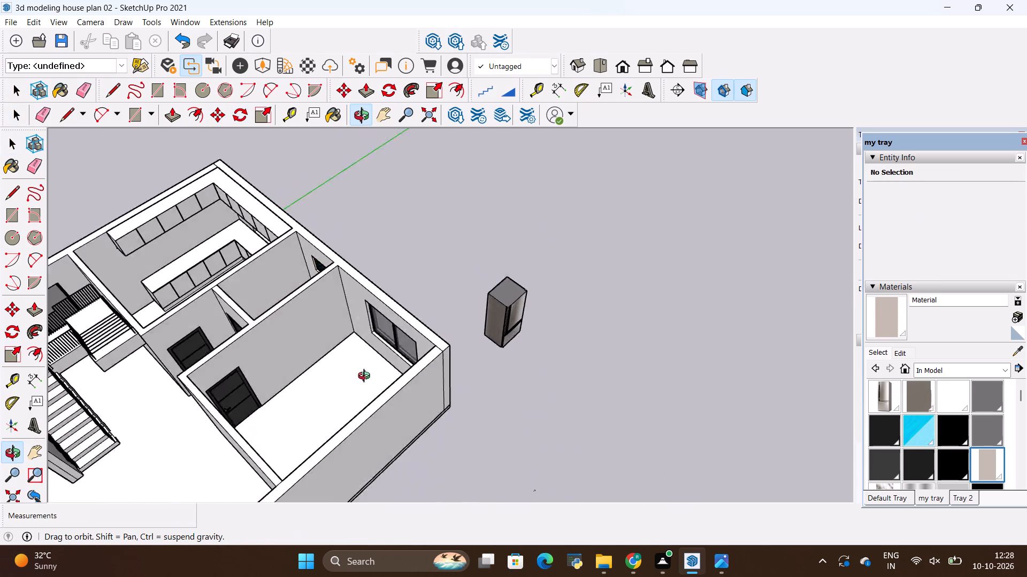
middle_click_drag(366, 377, 212, 392)
left_click(525, 360)
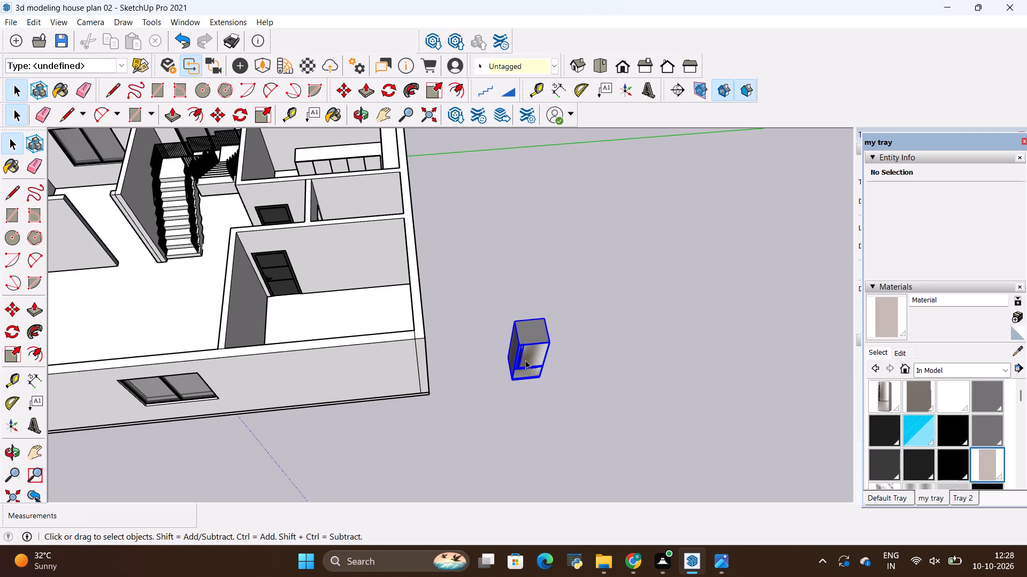
key("m")
left_click(540, 383)
scroll(826, 449, "down", 7)
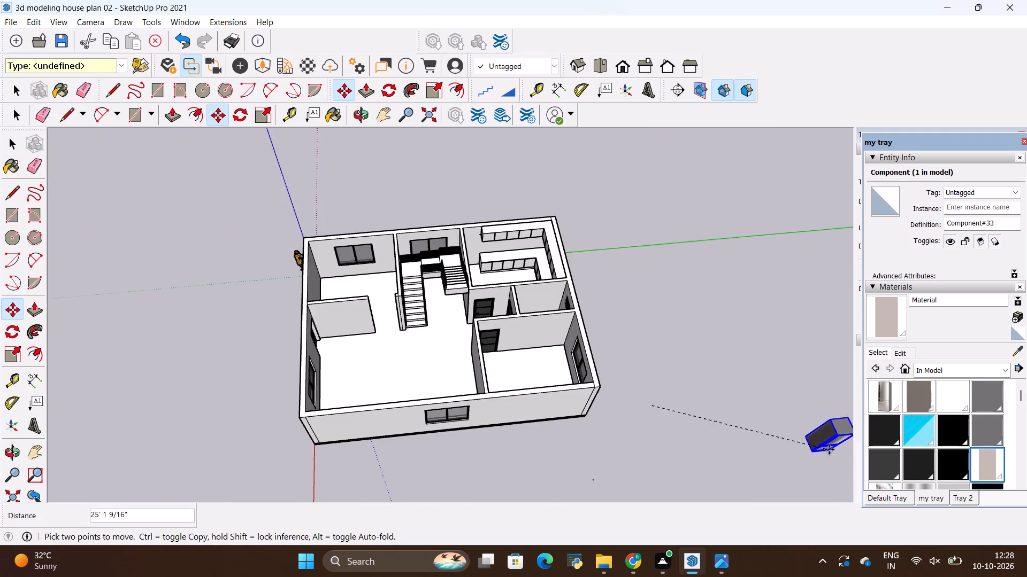
scroll(822, 439, "down", 5)
scroll(662, 325, "up", 16)
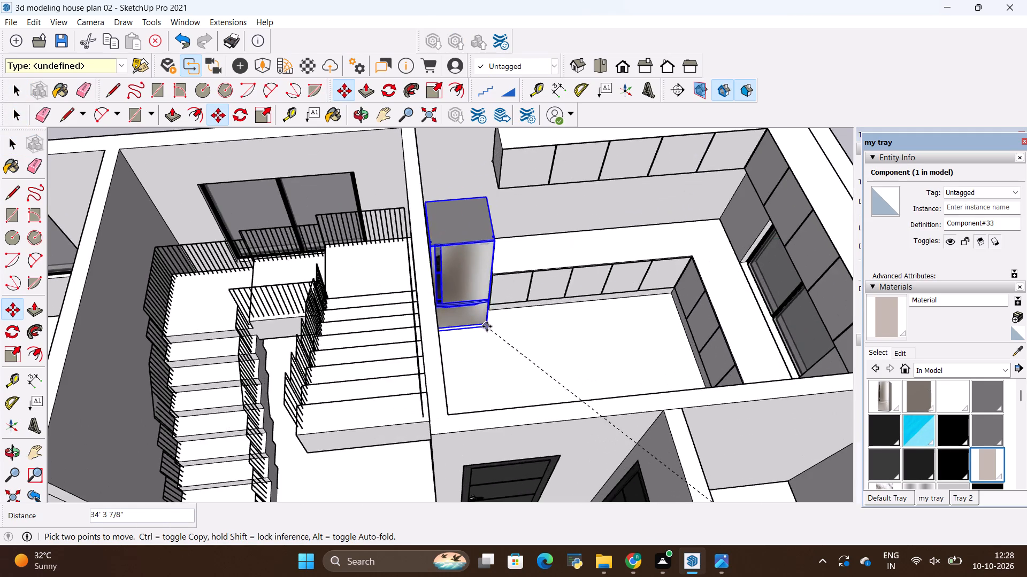
middle_click_drag(562, 331, 477, 315)
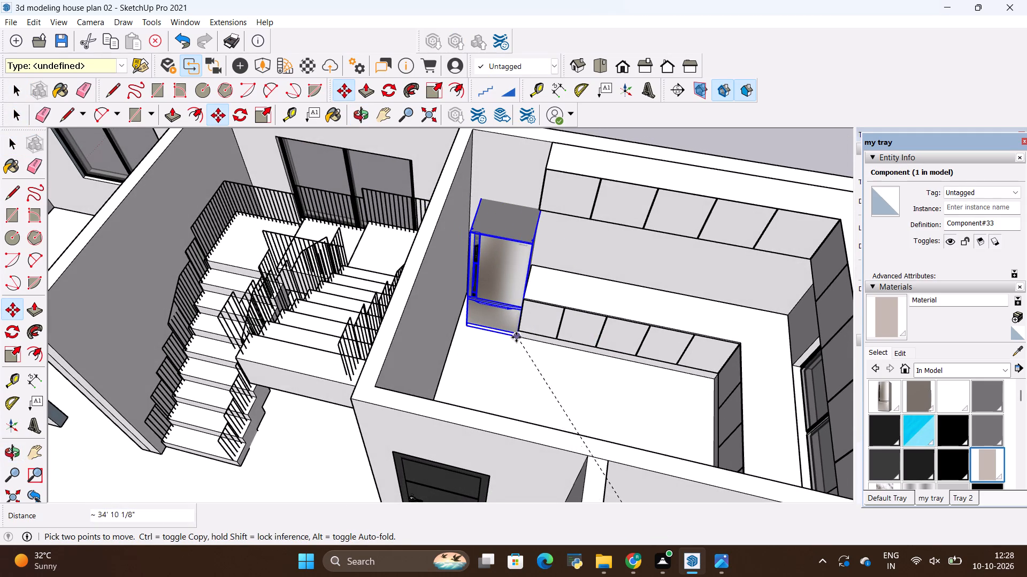
scroll(516, 339, "up", 8)
left_click(510, 337)
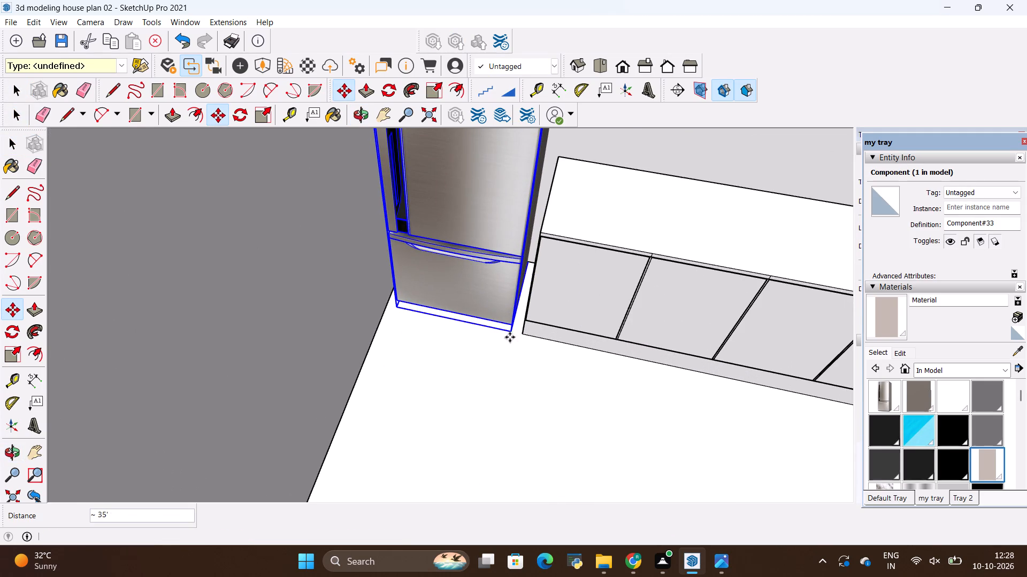
scroll(547, 405, "down", 17)
key("space")
left_click(634, 283)
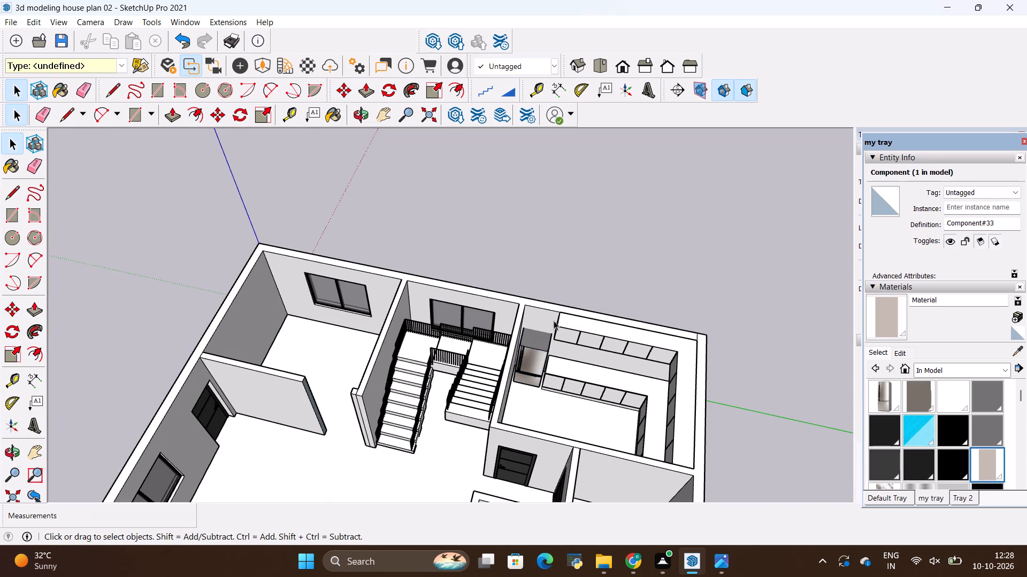
Examine the refrigerator's fit against the kitchen walls and cabinets, and view the surrounding rooms.
scroll(458, 372, "up", 20)
scroll(458, 372, "up", 2)
middle_click_drag(528, 300, 524, 374)
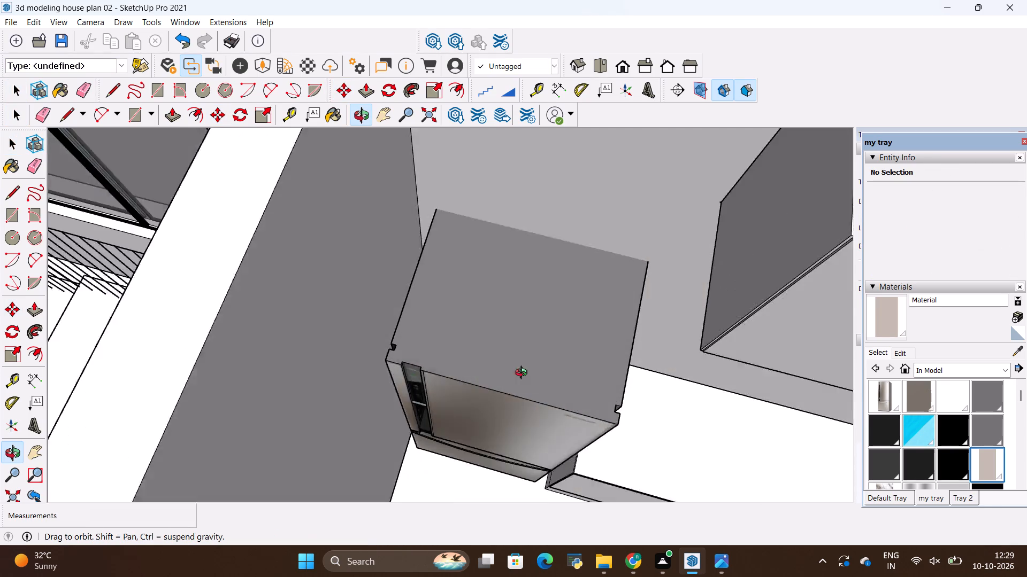
middle_click_drag(524, 374, 555, 231)
scroll(555, 316, "up", 1)
scroll(538, 244, "down", 3)
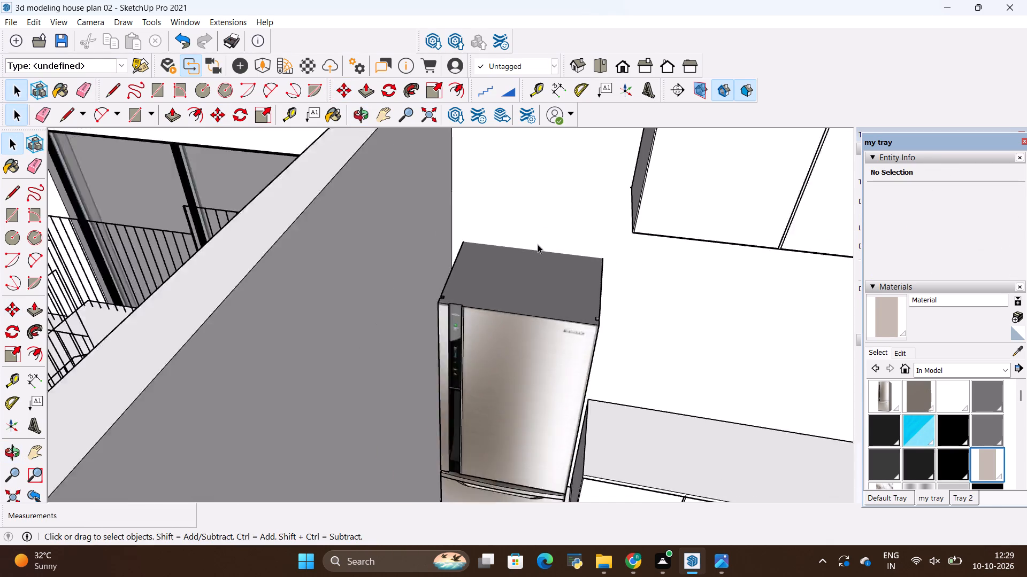
scroll(538, 244, "down", 9)
middle_click_drag(561, 387, 697, 333)
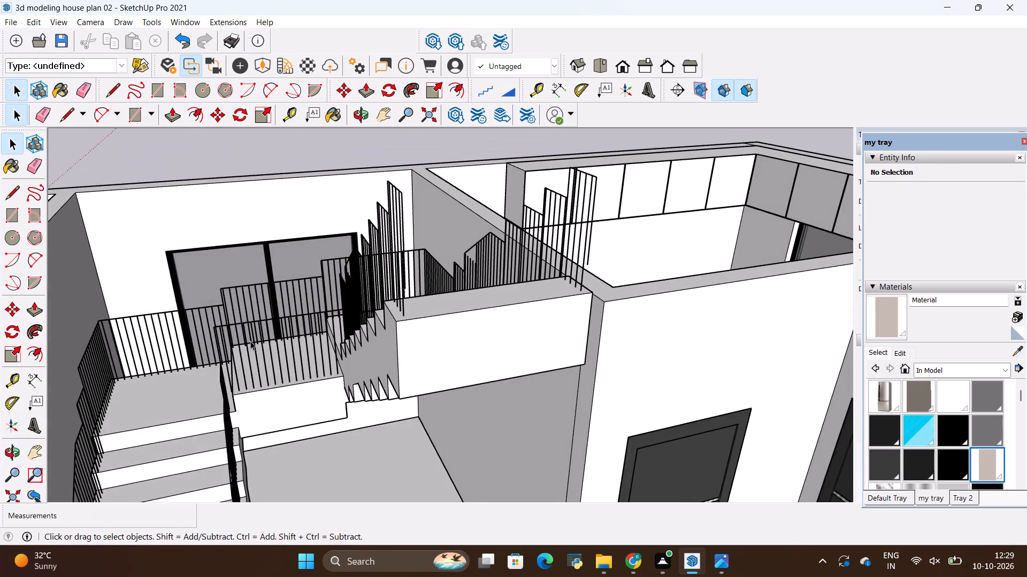
scroll(244, 340, "down", 11)
middle_click_drag(336, 301, 539, 414)
scroll(538, 414, "down", 1)
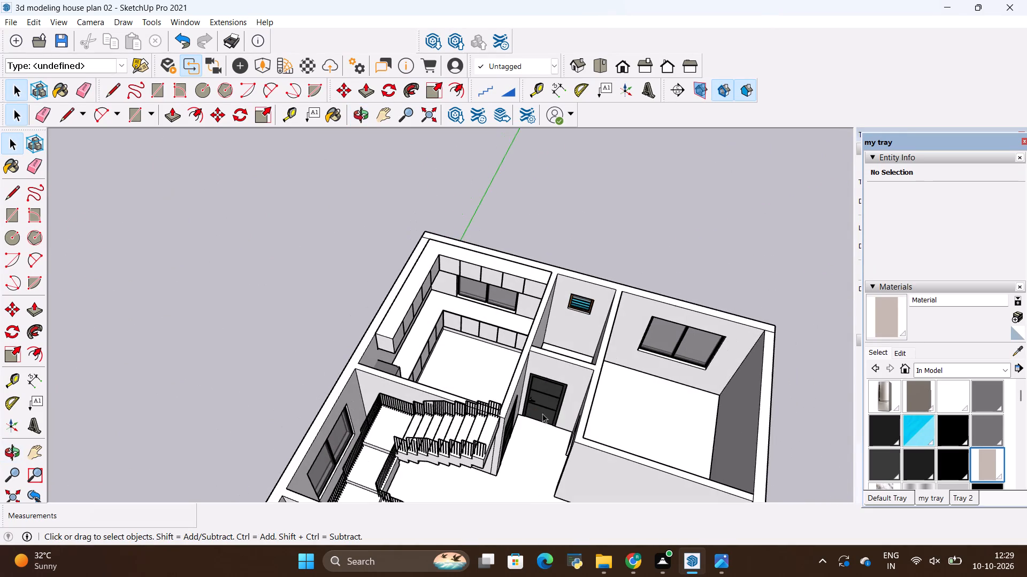
Import the Group_240 cooktop model and place it on the ground outside the house, beside the kitchen wall.
left_click(14, 25)
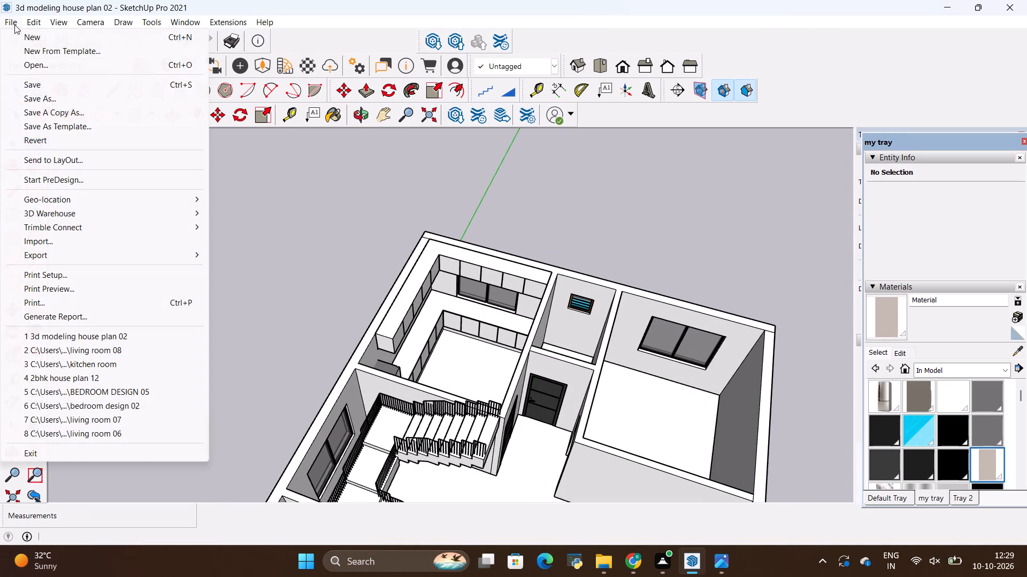
left_click(52, 241)
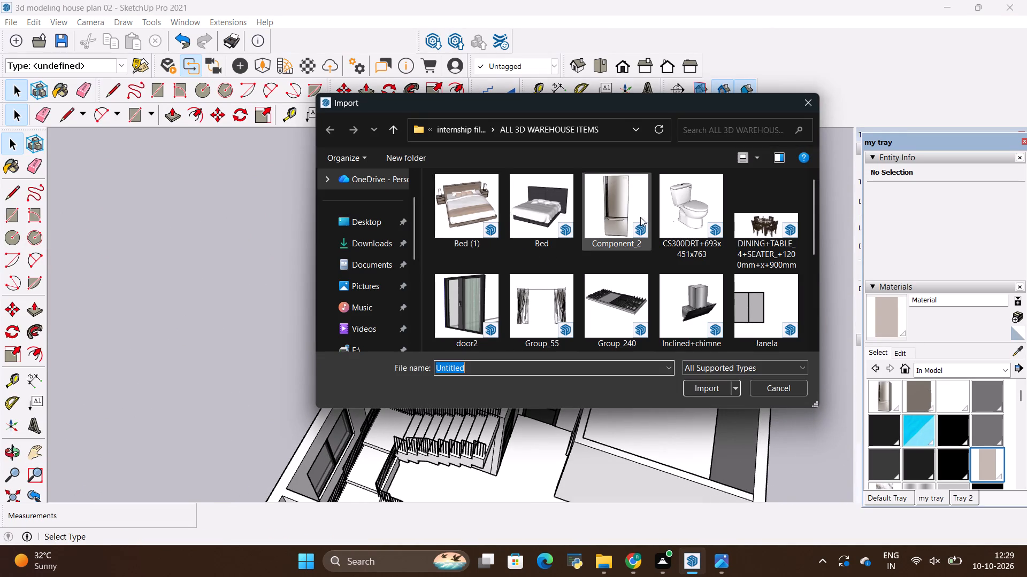
scroll(599, 258, "down", 1)
left_click(602, 283)
left_click(688, 387)
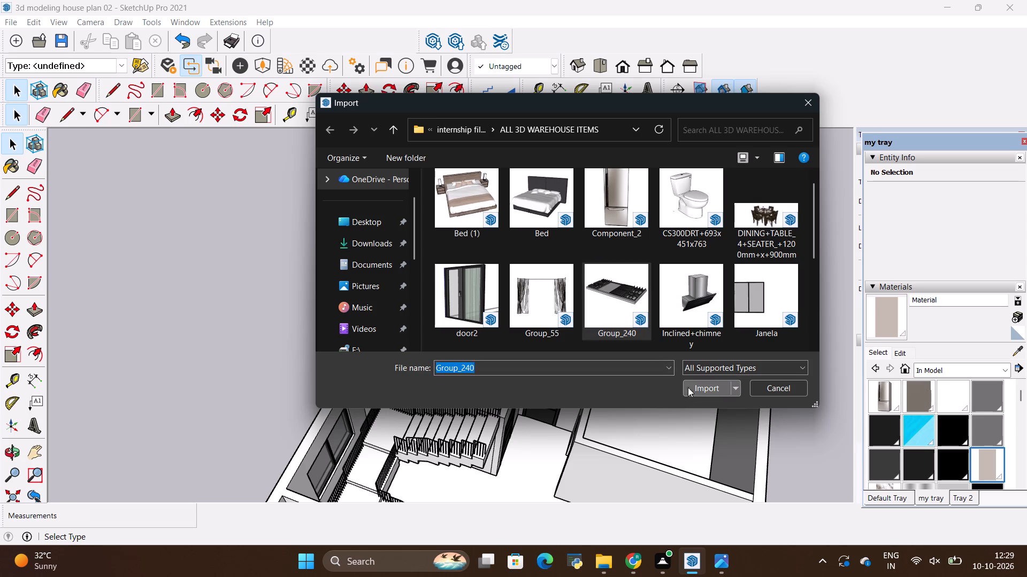
left_click(616, 336)
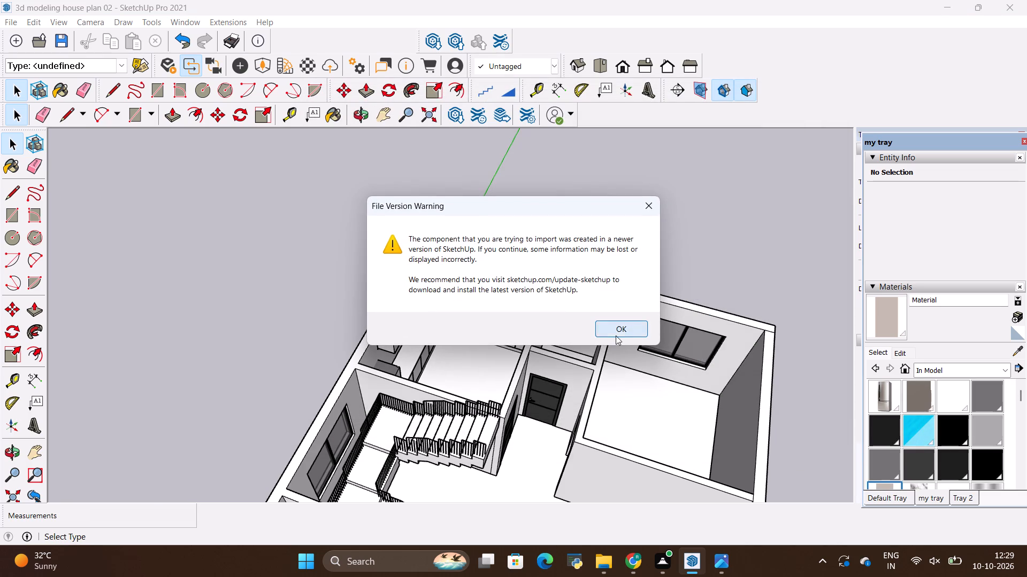
left_click(294, 323)
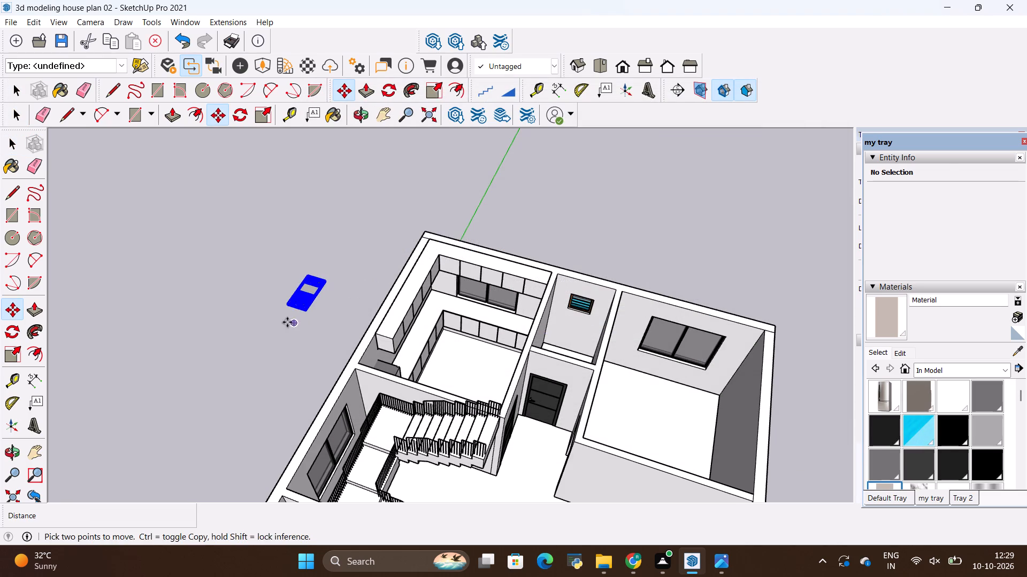
Rotate the cooktop 90 degrees about the vertical axis.
left_click(384, 89)
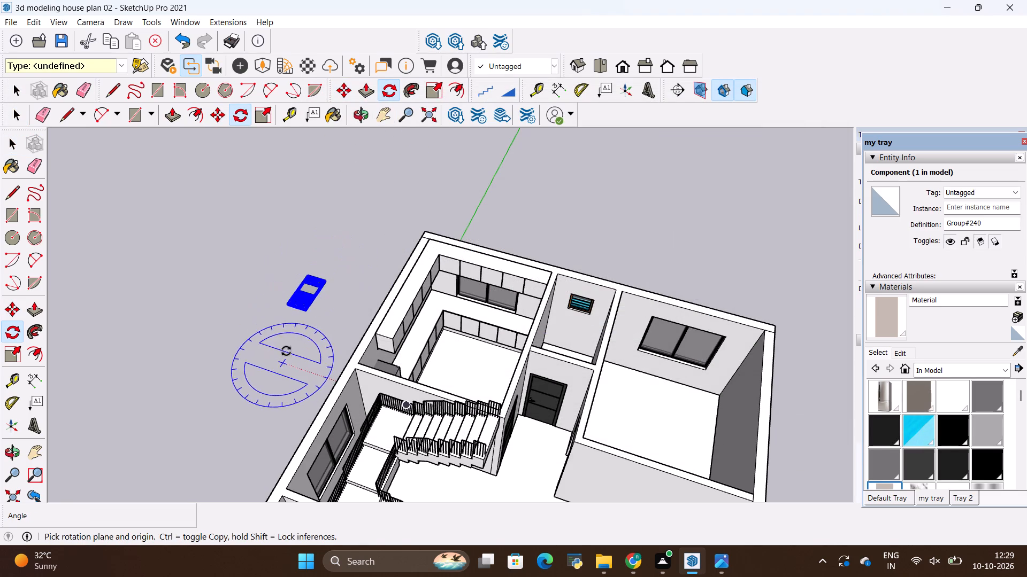
left_click(280, 314)
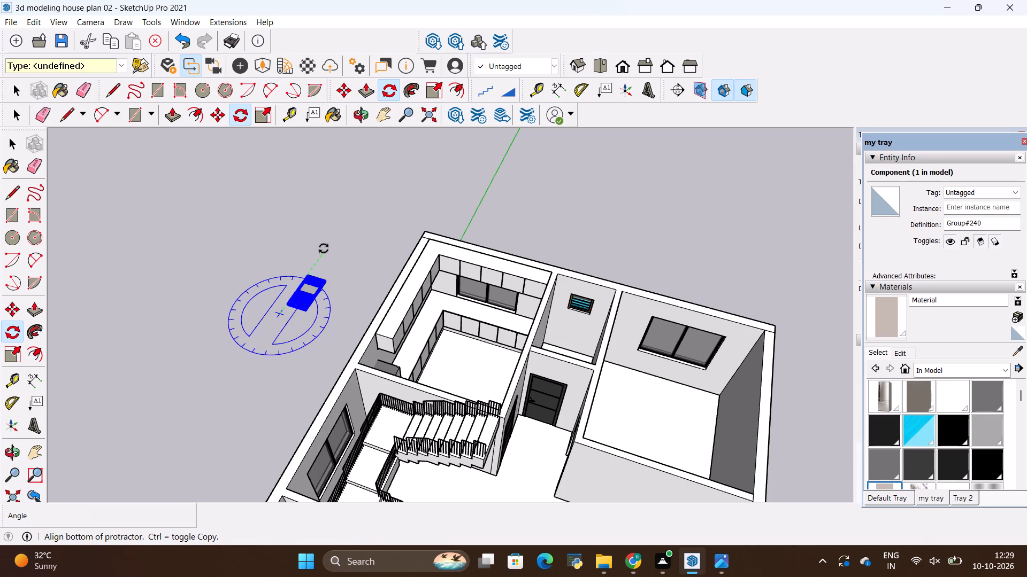
left_click(324, 248)
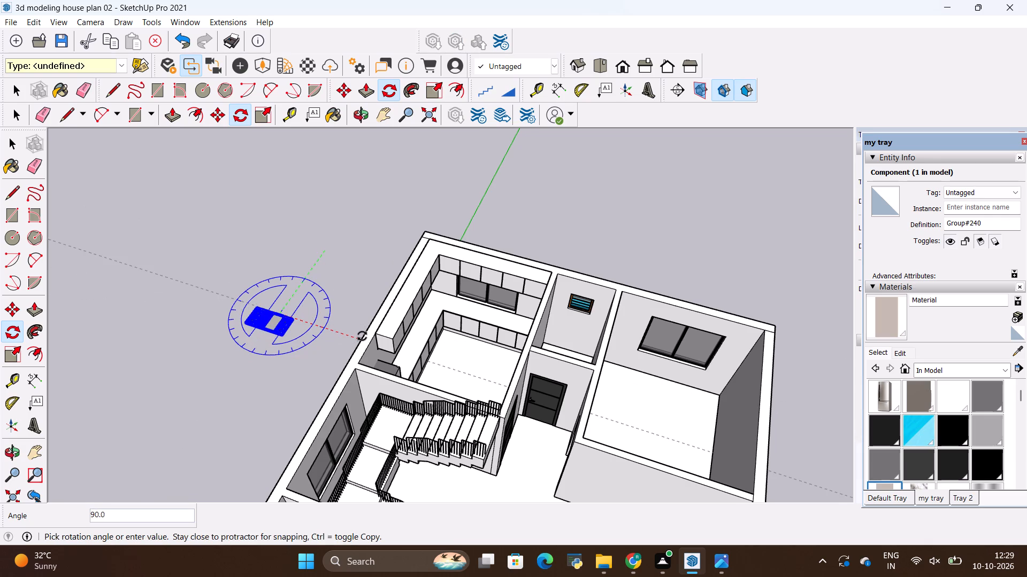
left_click(362, 336)
key("space")
Move the cooktop by its front corner onto the kitchen countertop's front edge below the window.
left_click(255, 337)
left_click(265, 322)
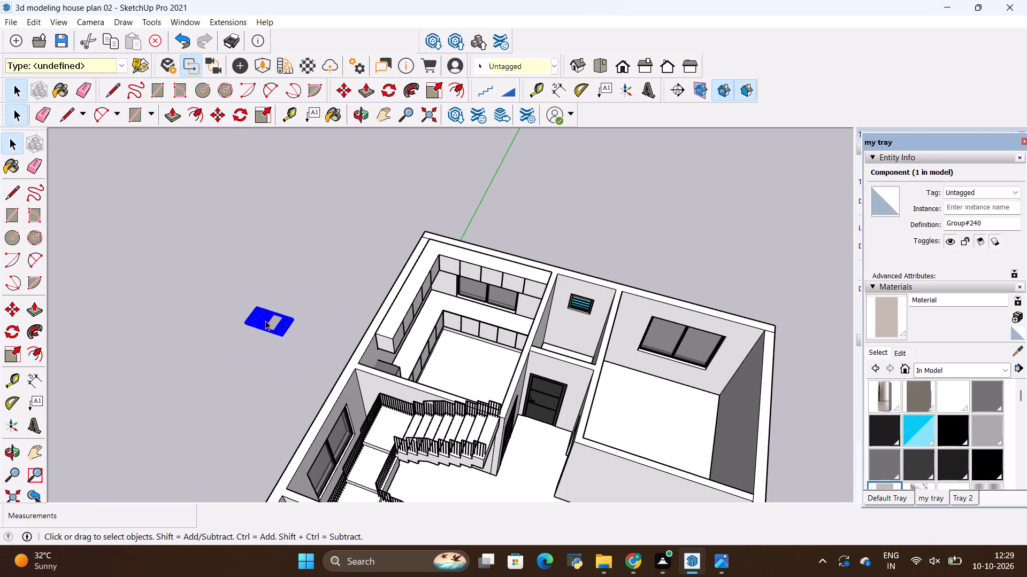
key("m")
left_click(282, 337)
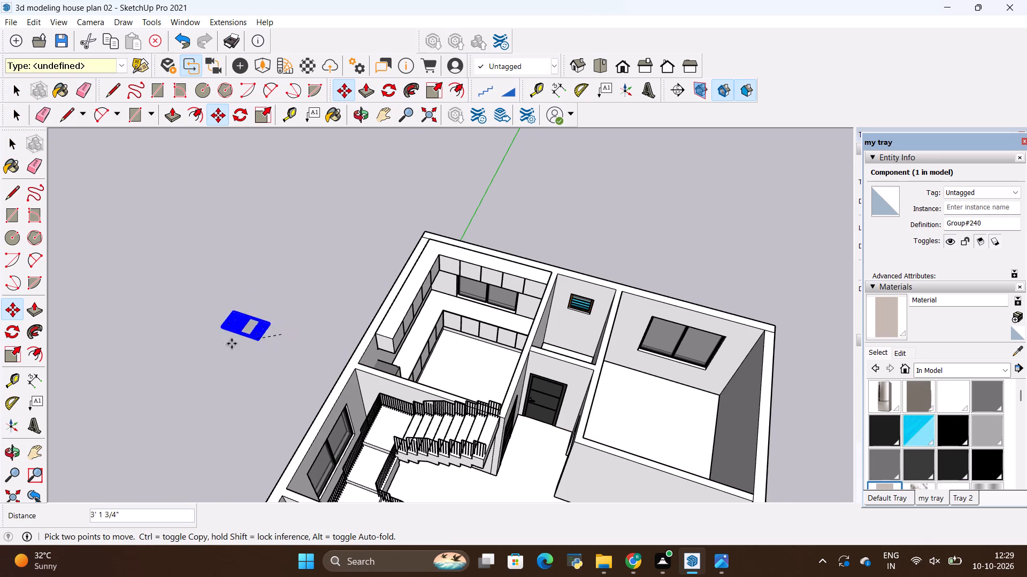
scroll(539, 330, "up", 17)
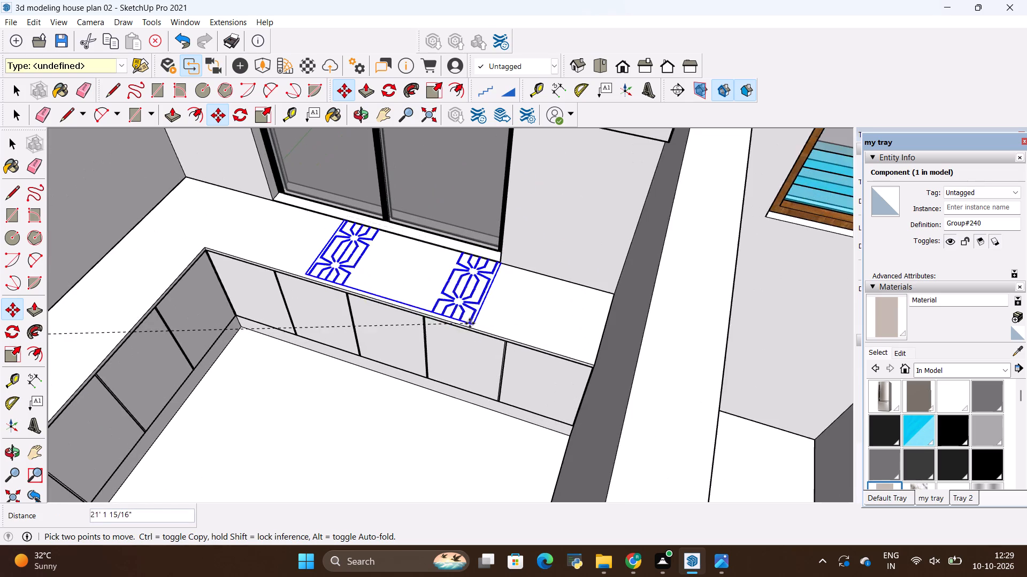
scroll(410, 310, "up", 5)
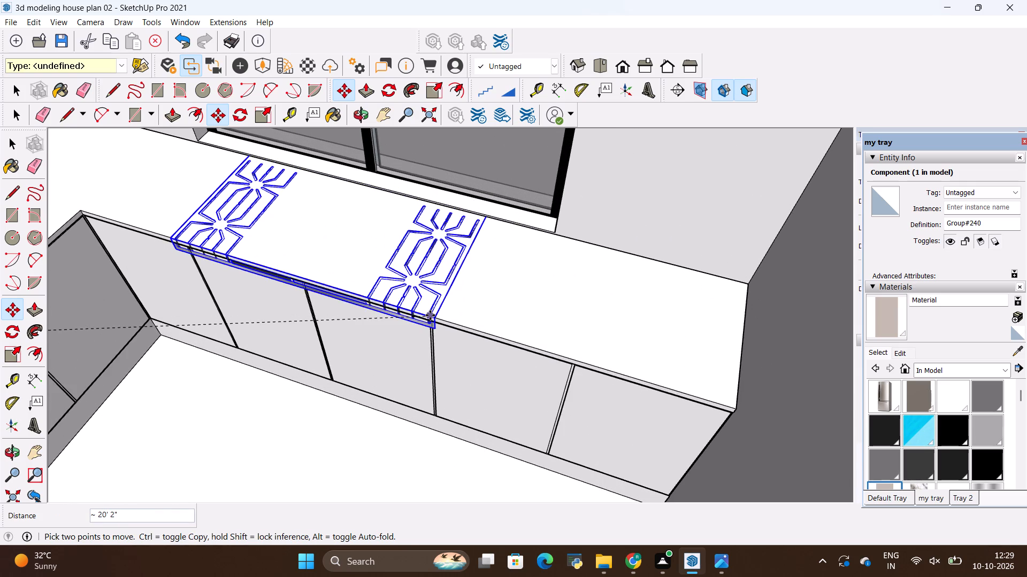
left_click(430, 315)
key("space")
Raise the cooktop by its bottom front corner so it sits on top of the countertop below the window.
left_click(314, 418)
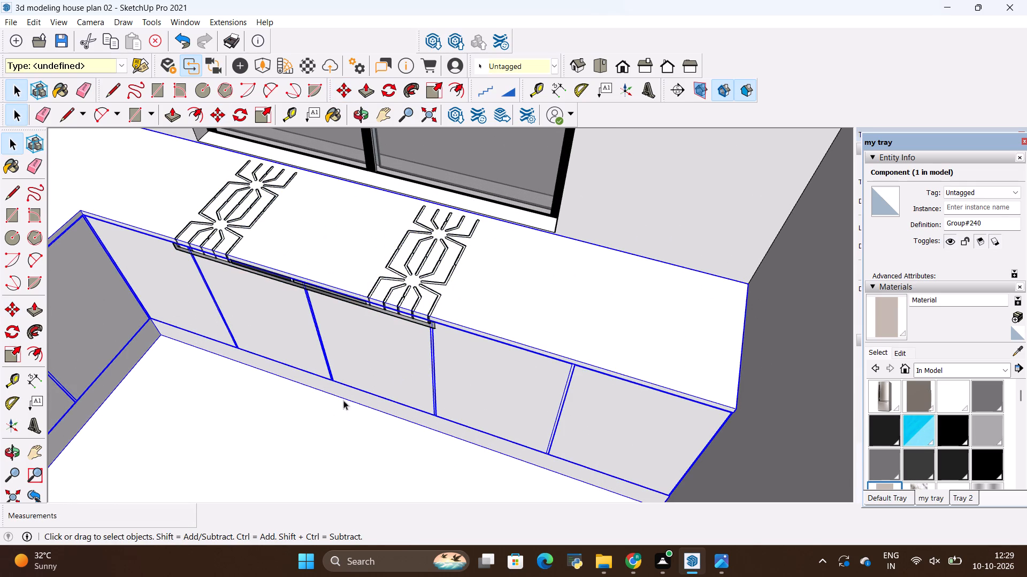
left_click(413, 296)
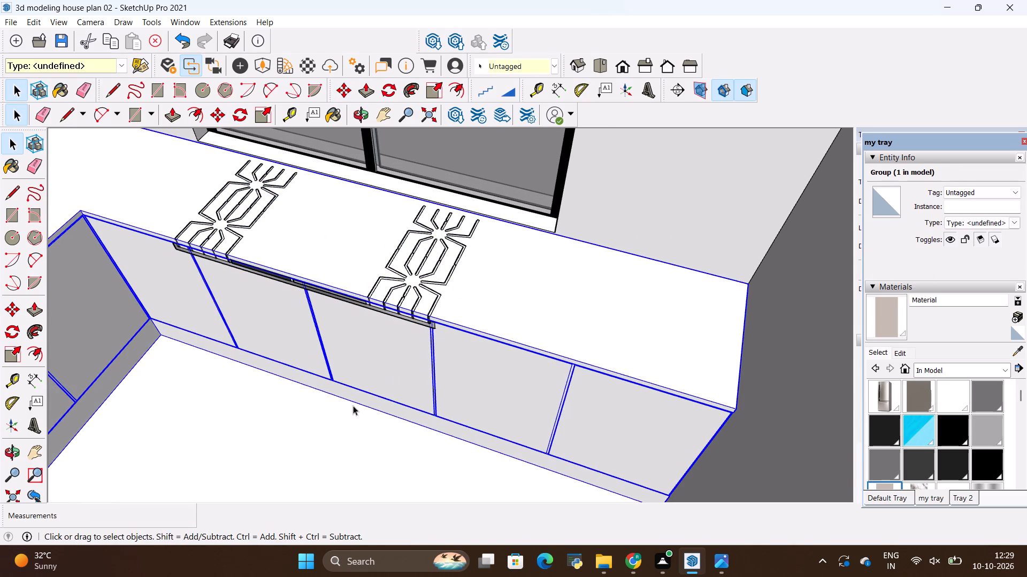
left_click(353, 406)
key("space")
left_click(419, 286)
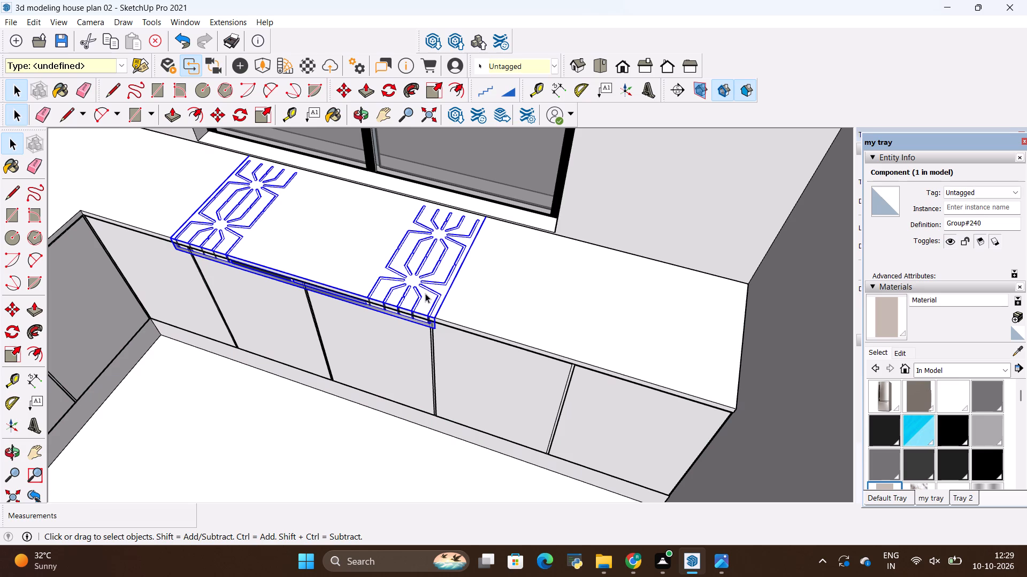
key("m")
left_click(435, 333)
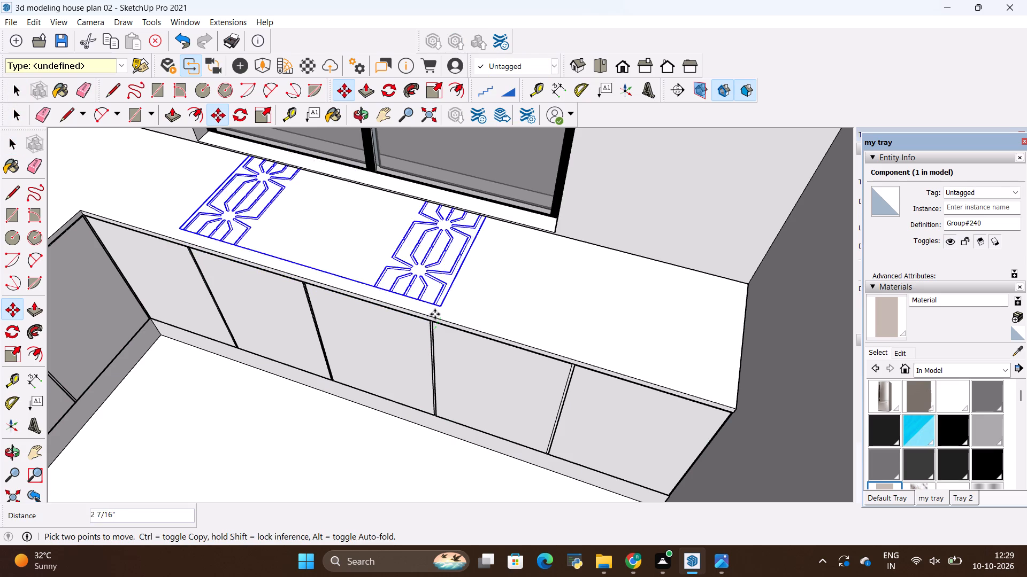
left_click(431, 316)
key("space")
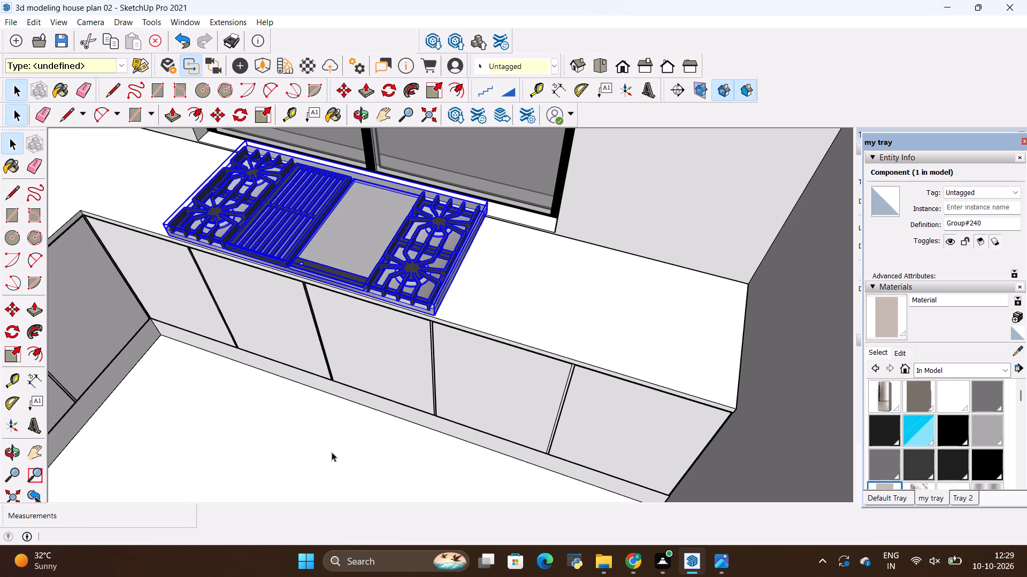
Examine the cooktop's placement on the countertop in relation to the kitchen window and upper cabinets.
left_click(332, 452)
scroll(351, 456, "down", 7)
middle_click_drag(348, 441, 500, 417)
scroll(348, 443, "down", 1)
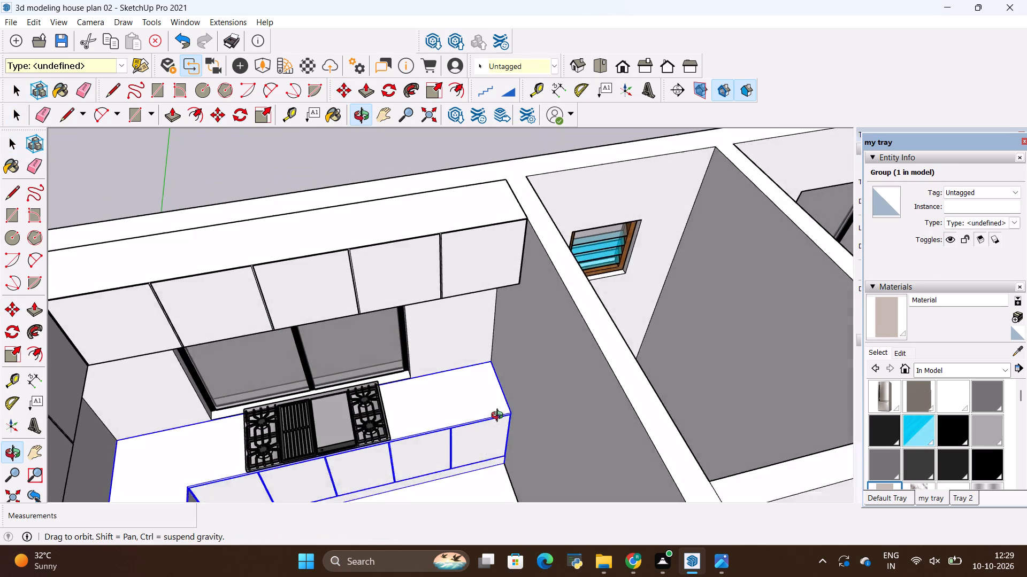
middle_click_drag(500, 417, 451, 430)
left_click(358, 152)
key("space")
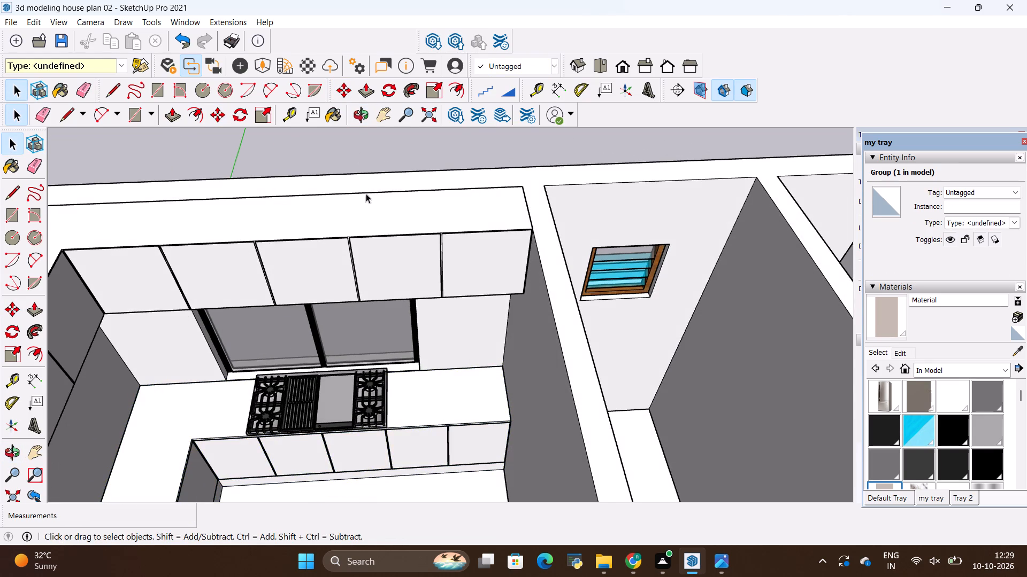
scroll(386, 221, "down", 2)
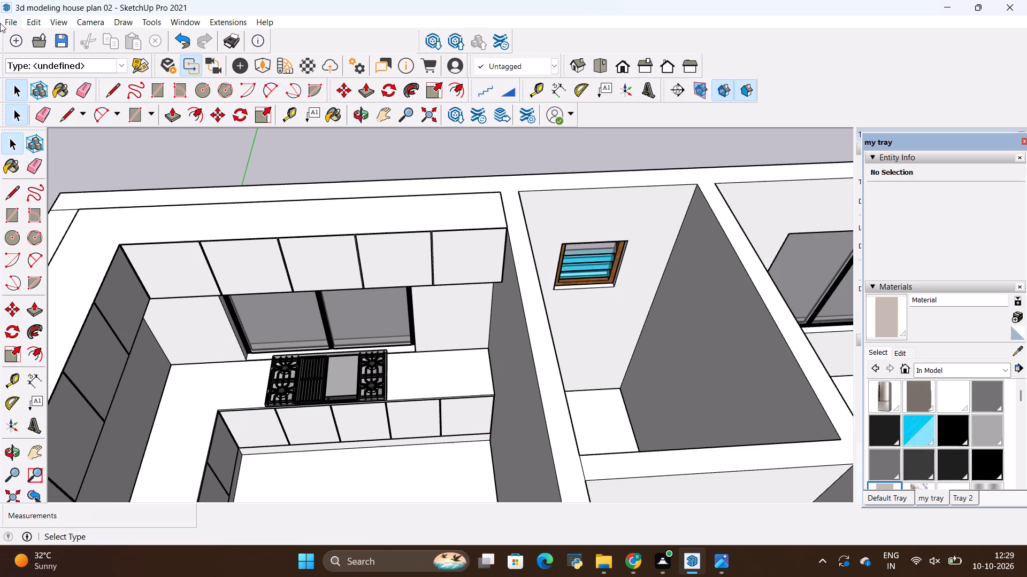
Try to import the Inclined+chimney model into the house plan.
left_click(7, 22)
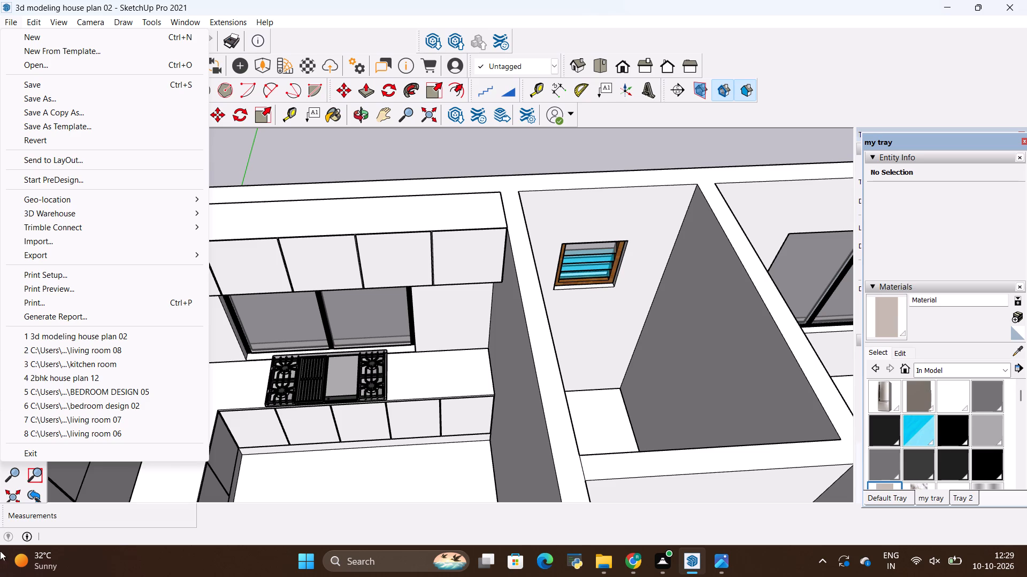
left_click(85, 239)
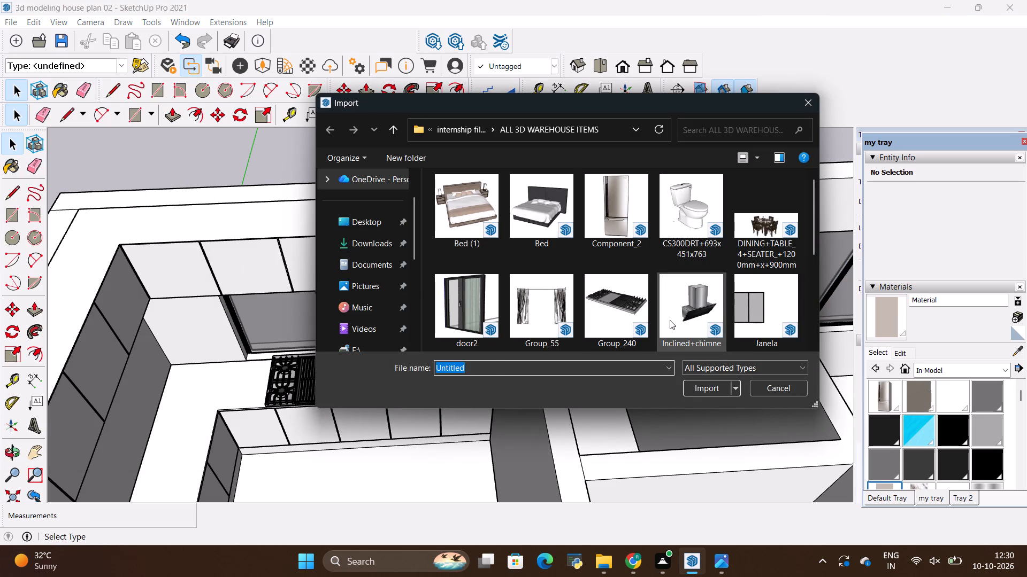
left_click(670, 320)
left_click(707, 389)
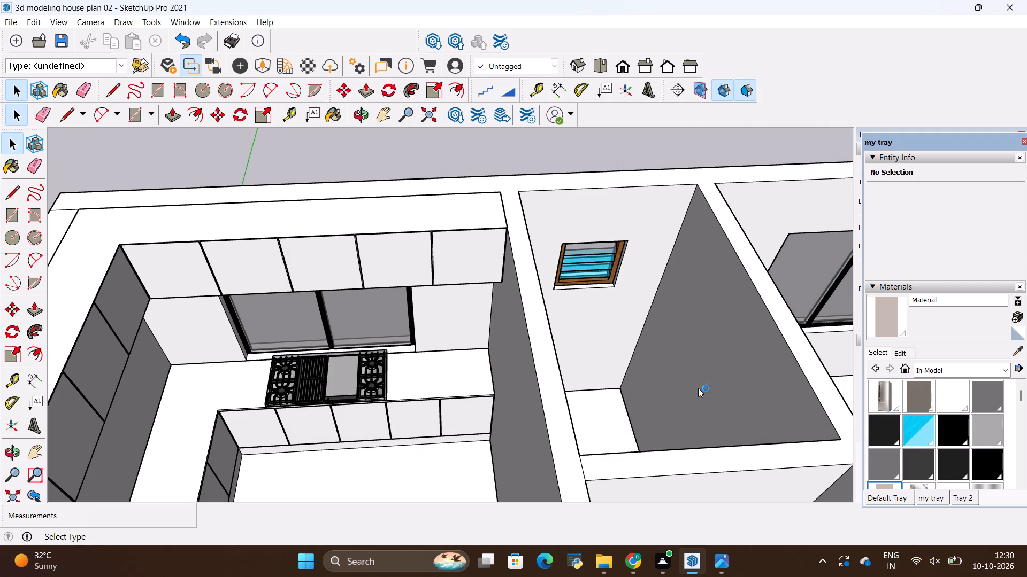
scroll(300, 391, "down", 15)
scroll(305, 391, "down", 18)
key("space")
Look over the house and the surrounding area for the imported chimney.
scroll(157, 397, "down", 9)
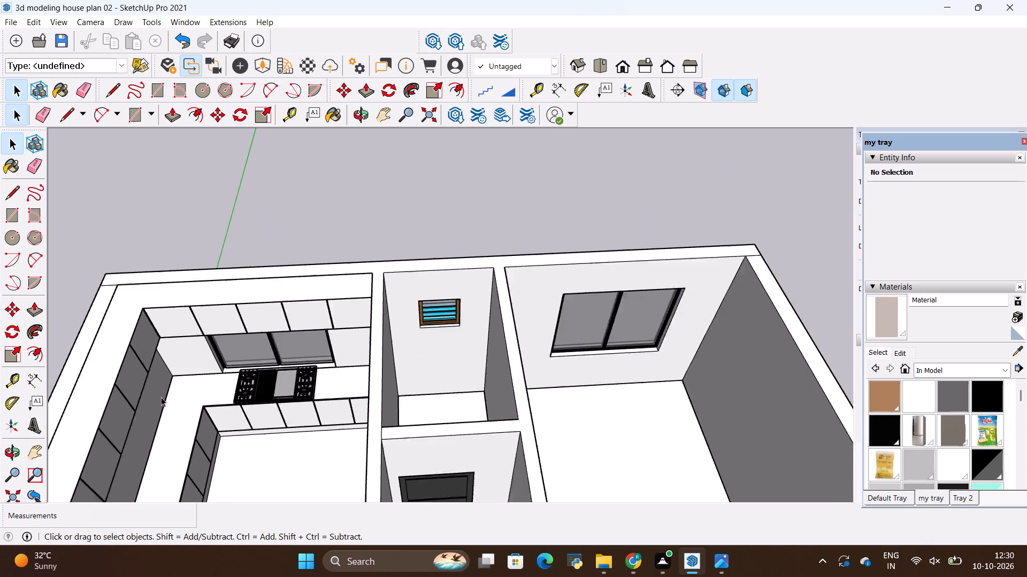
scroll(161, 397, "down", 6)
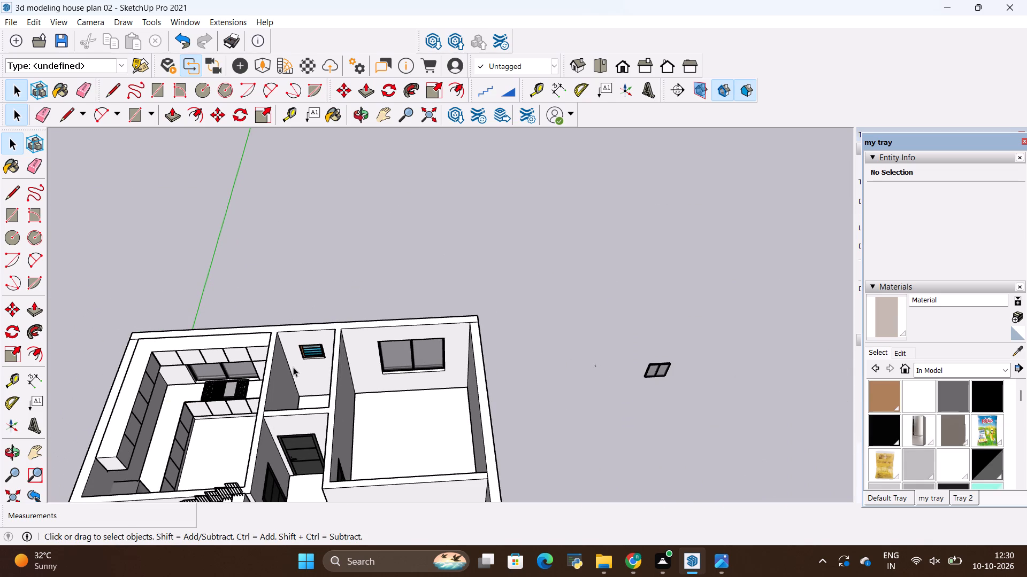
left_click(322, 295)
scroll(480, 365, "up", 1)
scroll(472, 342, "down", 5)
scroll(398, 358, "up", 3)
scroll(179, 349, "up", 3)
middle_click_drag(290, 304, 210, 307)
scroll(313, 319, "down", 11)
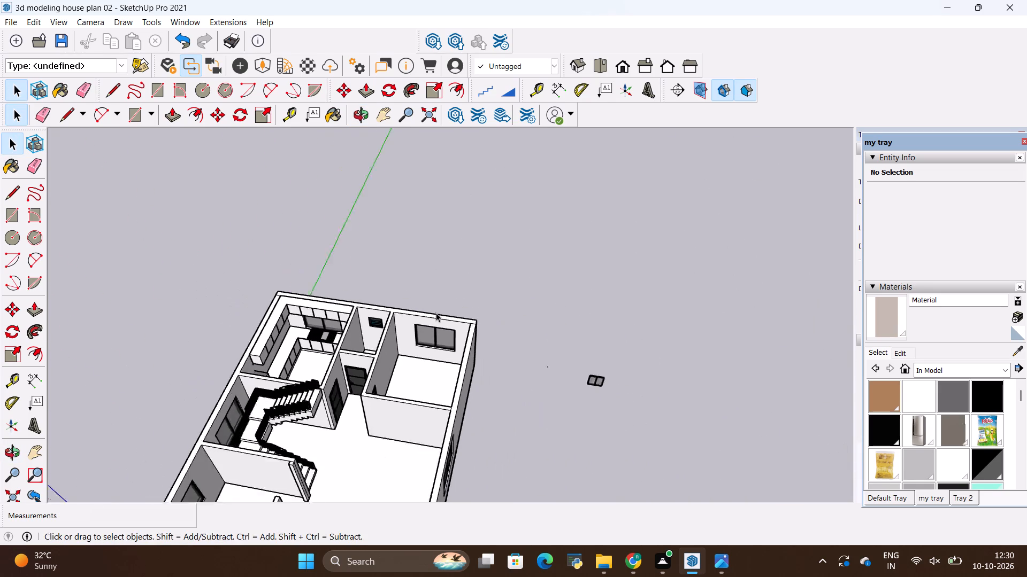
scroll(436, 313, "down", 1)
scroll(378, 362, "up", 8)
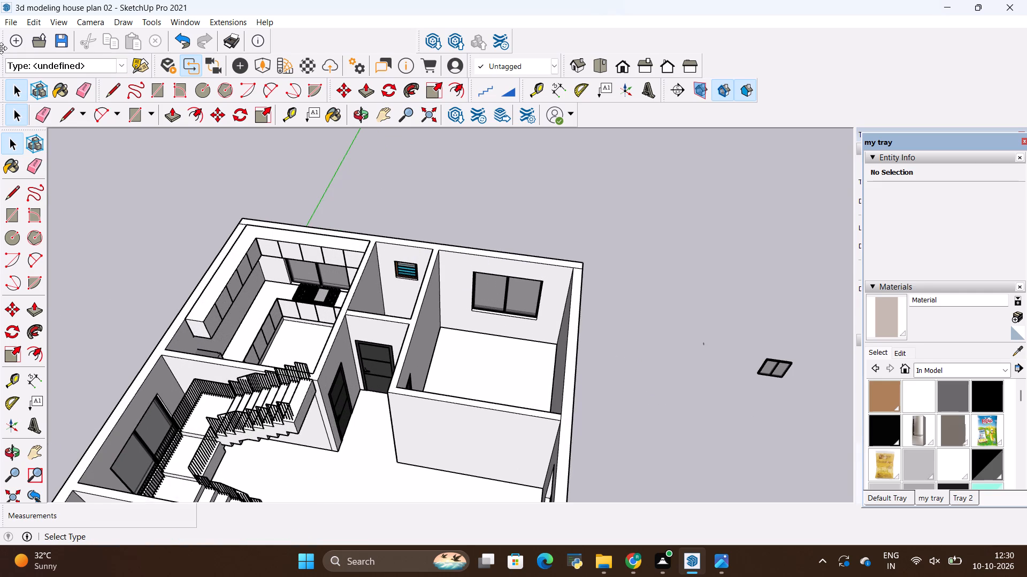
Import the Inclined+chimney model and place it outside the house, near the outer corner of the windowed room.
left_click(10, 22)
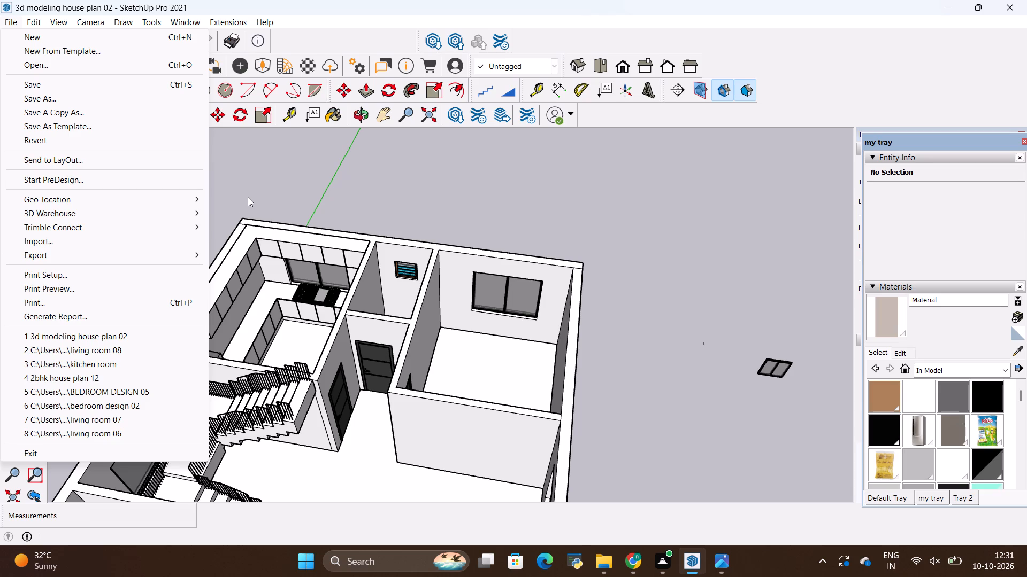
left_click(73, 236)
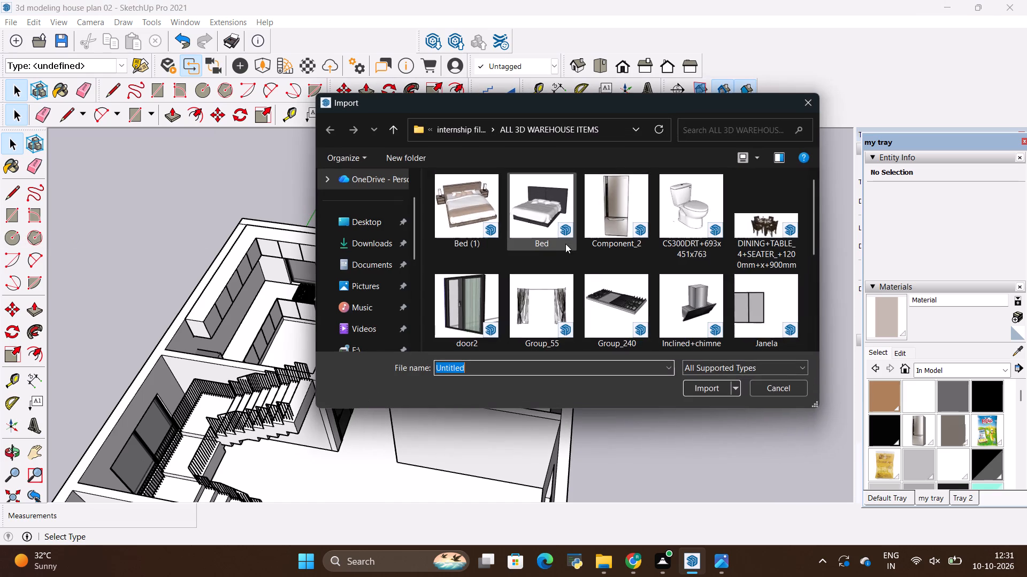
scroll(564, 245, "down", 2)
left_click(699, 198)
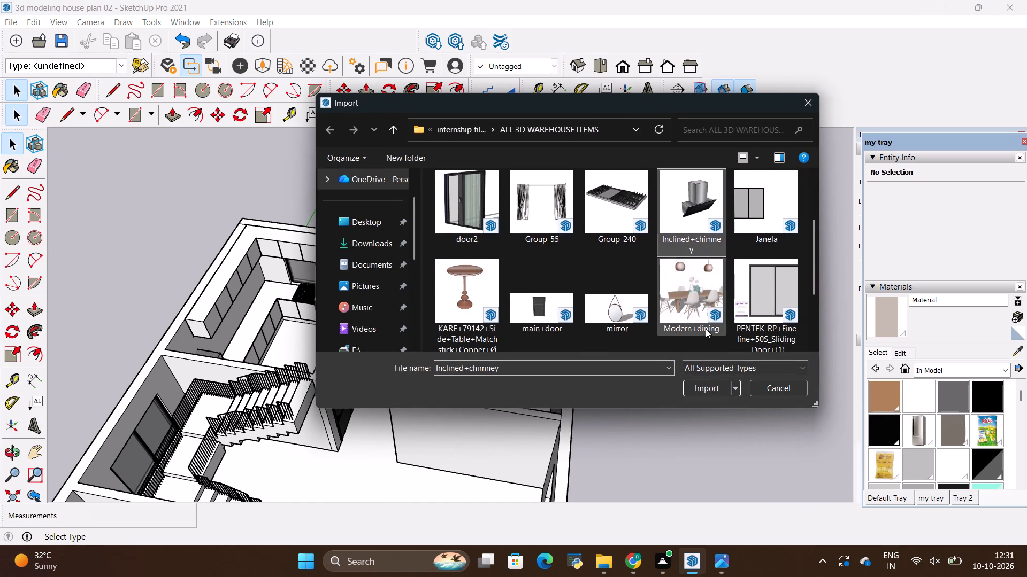
left_click(705, 380)
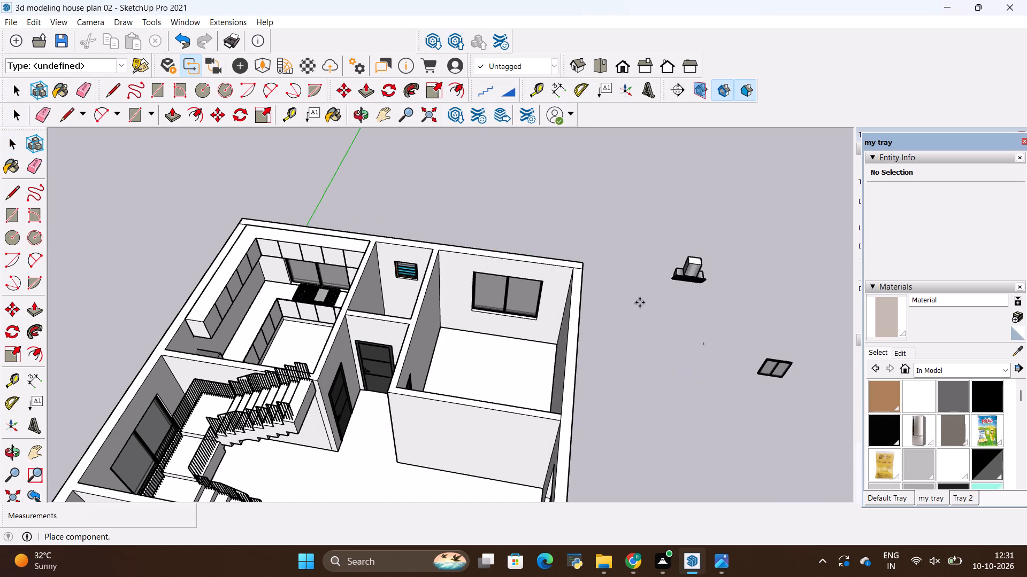
left_click(542, 262)
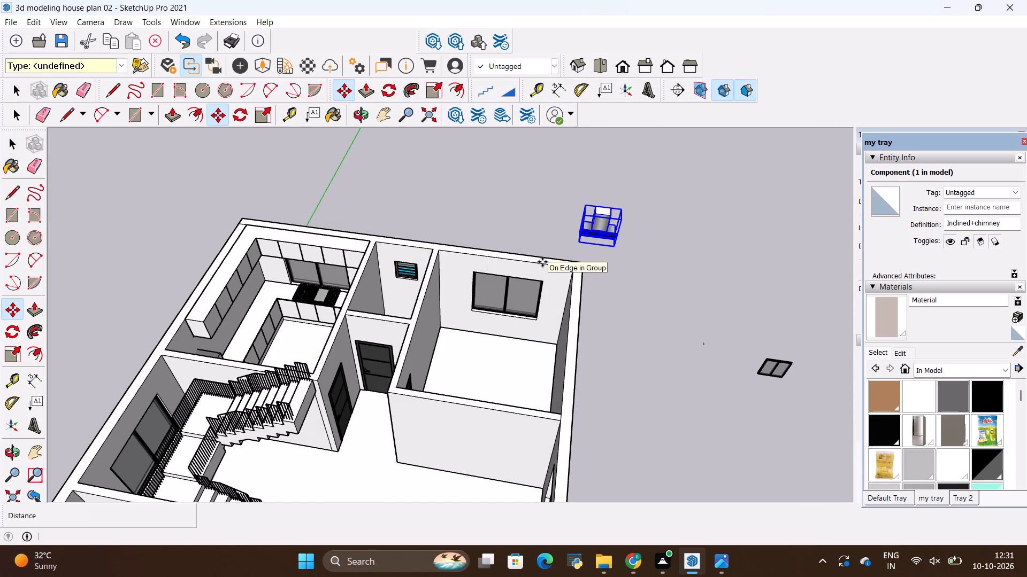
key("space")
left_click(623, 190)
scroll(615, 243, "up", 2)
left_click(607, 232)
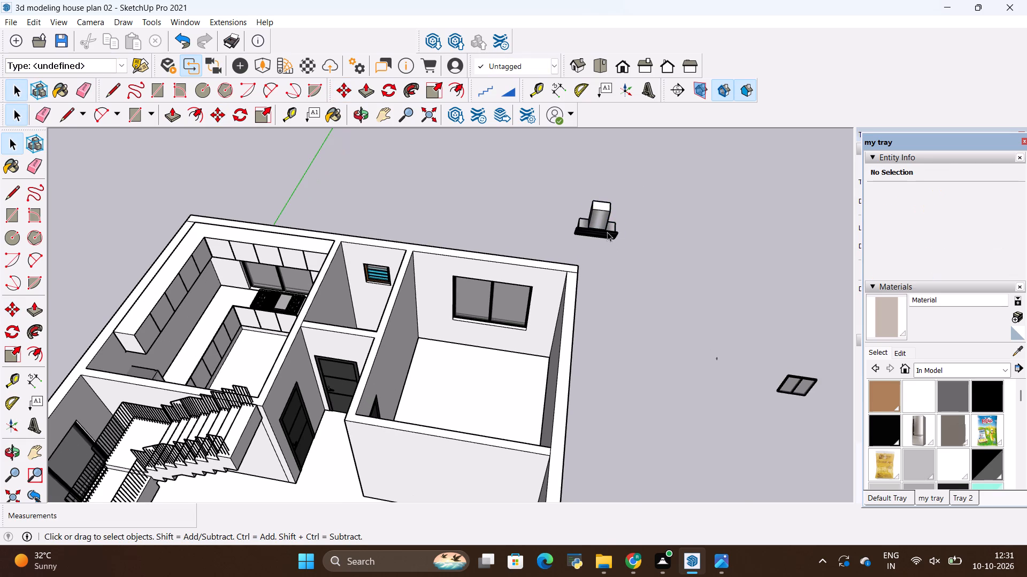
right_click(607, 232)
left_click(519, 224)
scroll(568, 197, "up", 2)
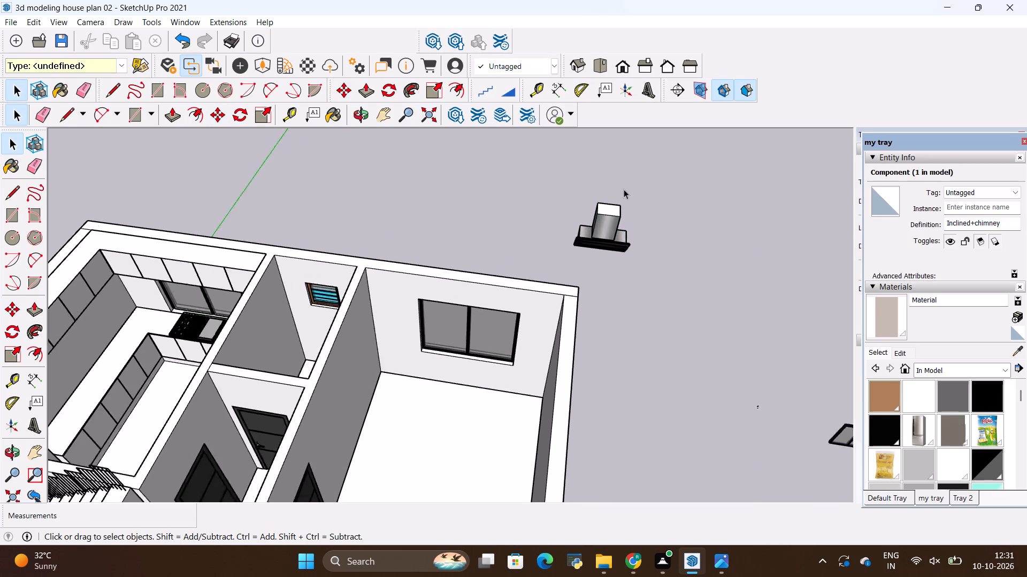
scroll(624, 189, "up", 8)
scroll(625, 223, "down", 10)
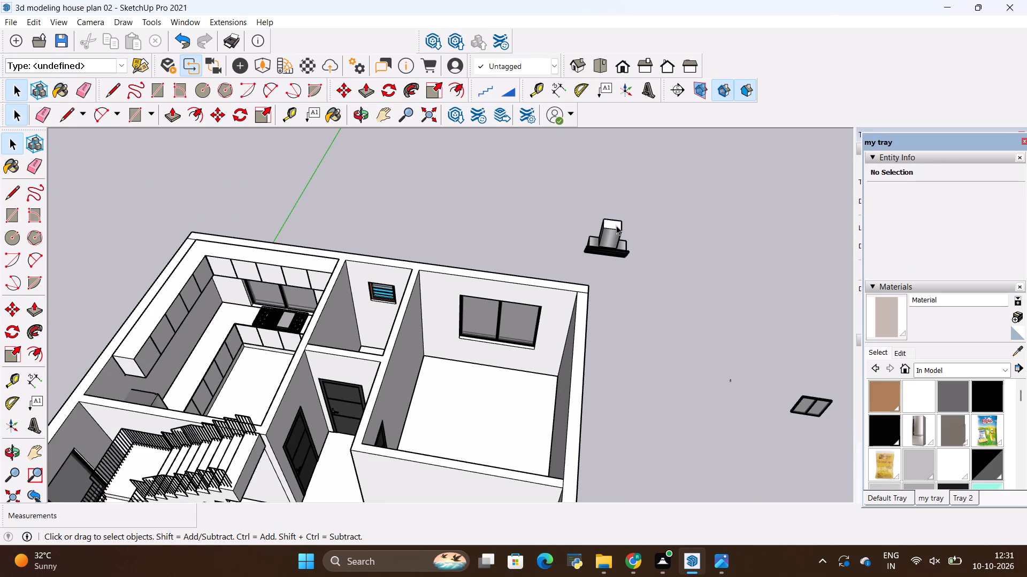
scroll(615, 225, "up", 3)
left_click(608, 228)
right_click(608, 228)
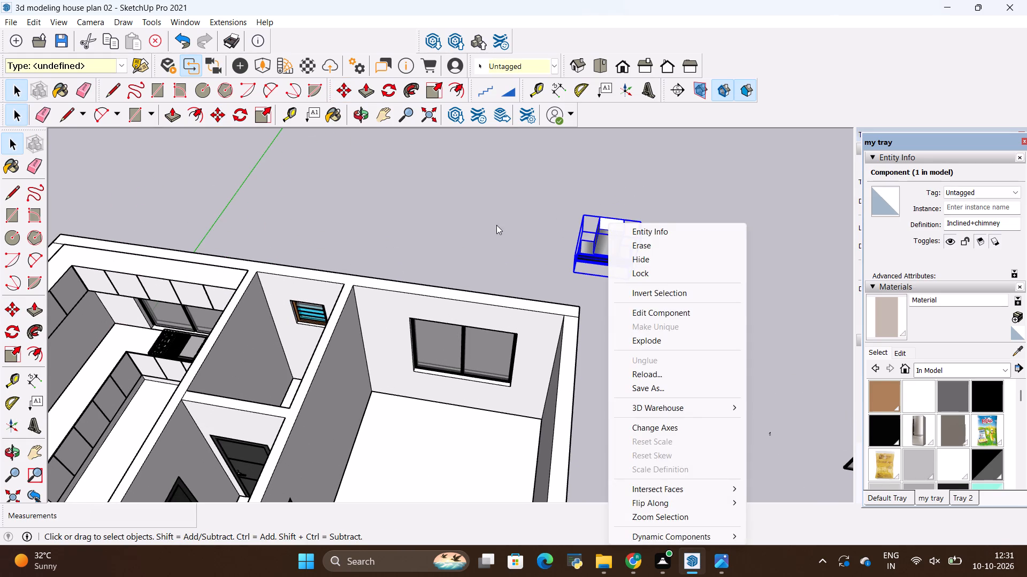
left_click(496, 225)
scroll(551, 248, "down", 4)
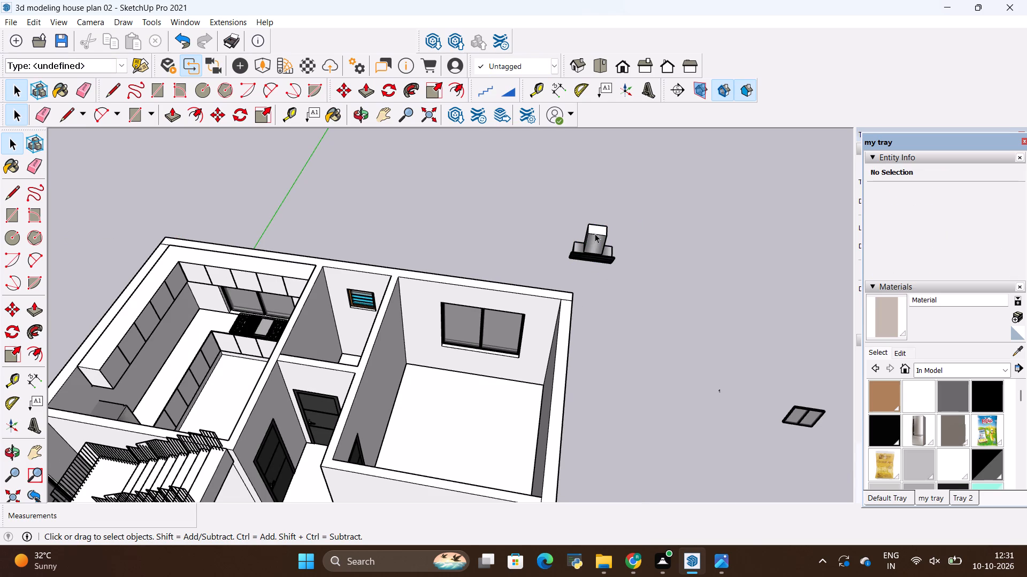
Move the Inclined+chimney component from outside the house into the kitchen, in front of the window by the cooktop.
left_click(595, 233)
key("m")
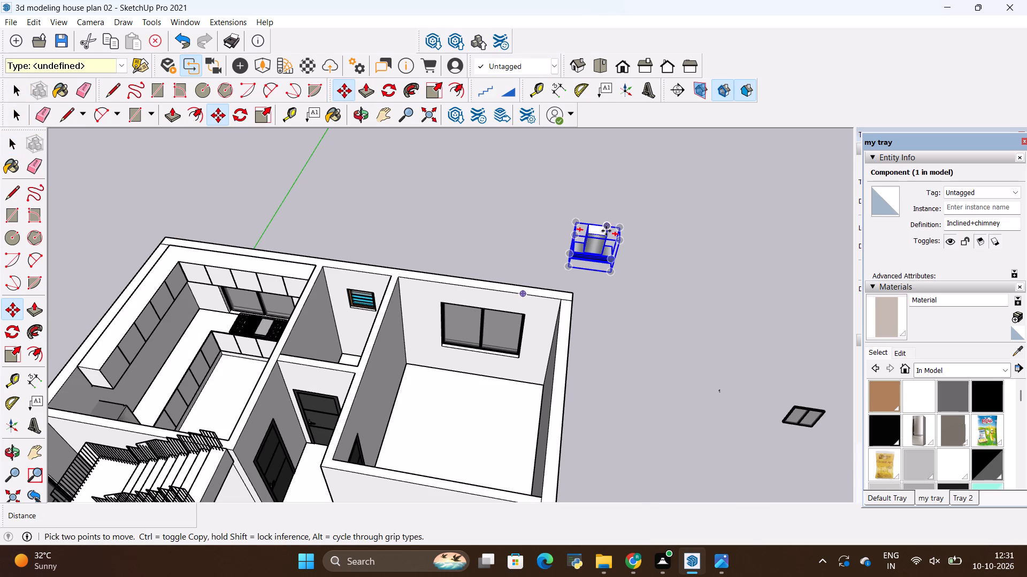
left_click(606, 234)
scroll(275, 310, "up", 2)
scroll(209, 302, "down", 1)
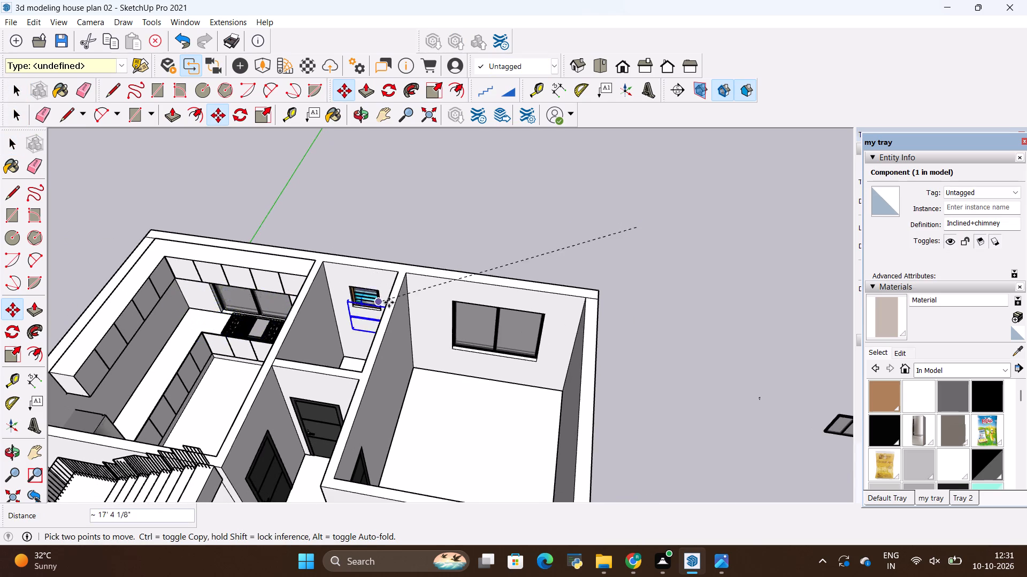
scroll(393, 302, "down", 5)
middle_click_drag(236, 328, 361, 265)
scroll(294, 351, "up", 2)
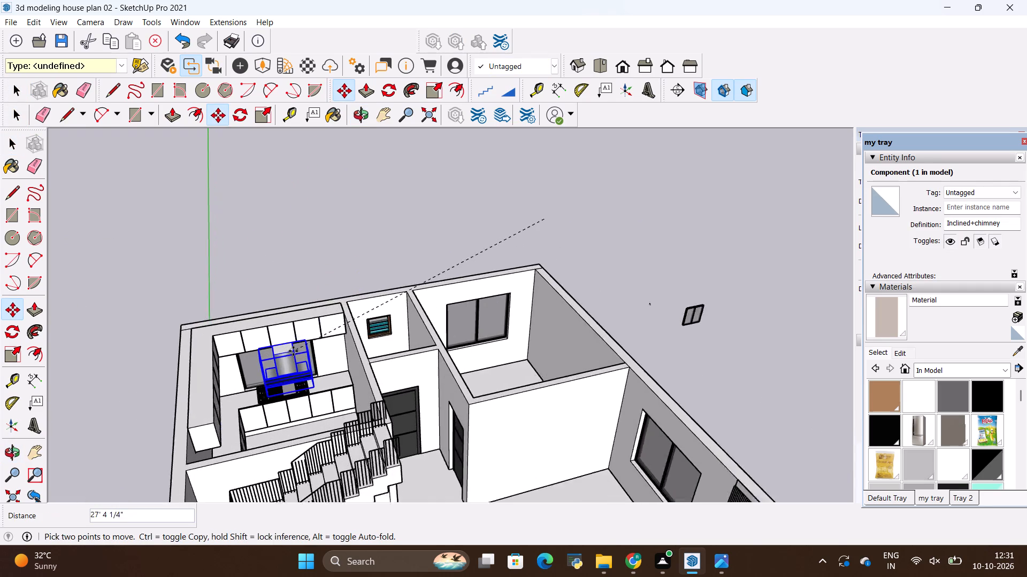
scroll(293, 351, "up", 4)
left_click(292, 358)
Move the chimney about 1' 9" so that it lines up visually with the cooktop and the kitchen window.
scroll(248, 326, "up", 8)
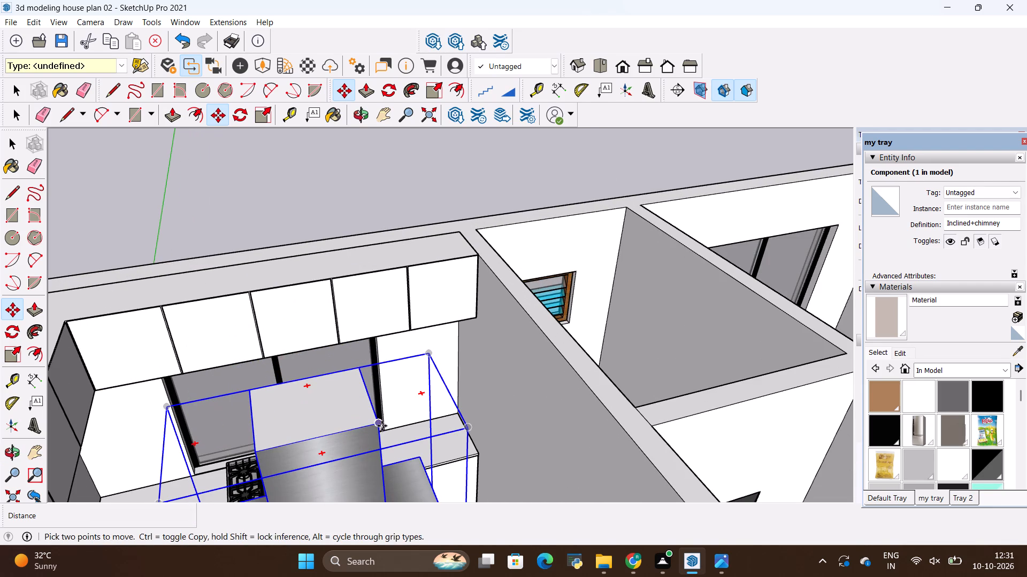
left_click(381, 426)
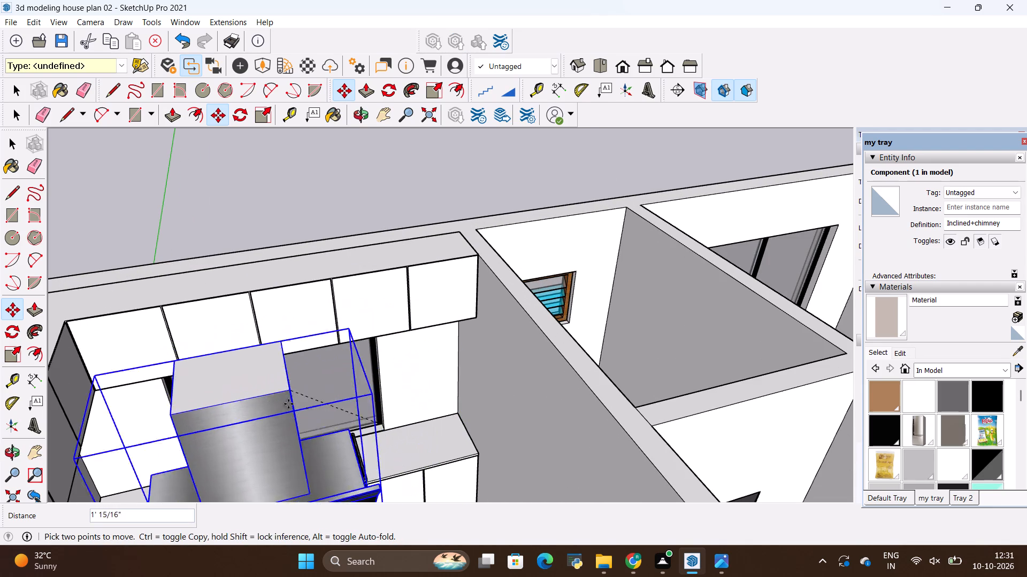
scroll(392, 401, "down", 5)
scroll(444, 412, "down", 5)
middle_click_drag(551, 401, 316, 433)
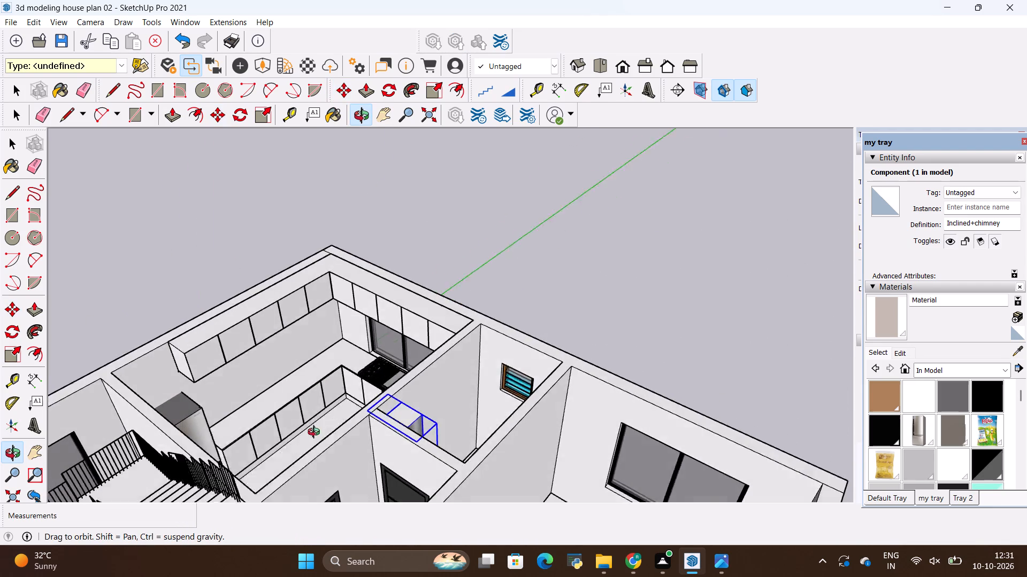
middle_click_drag(316, 433, 320, 445)
scroll(395, 349, "up", 11)
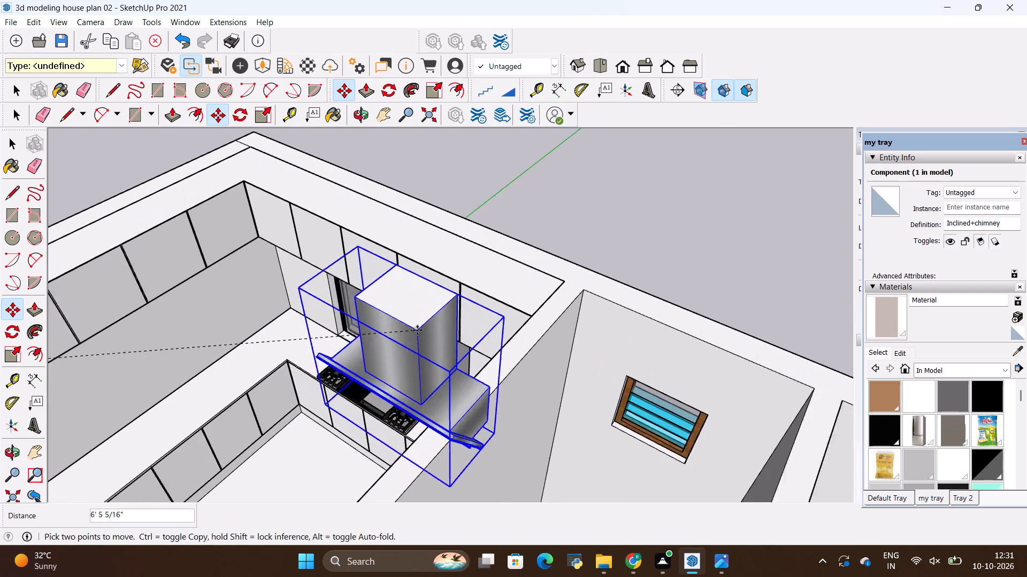
scroll(417, 330, "up", 1)
scroll(294, 370, "up", 3)
scroll(341, 338, "down", 18)
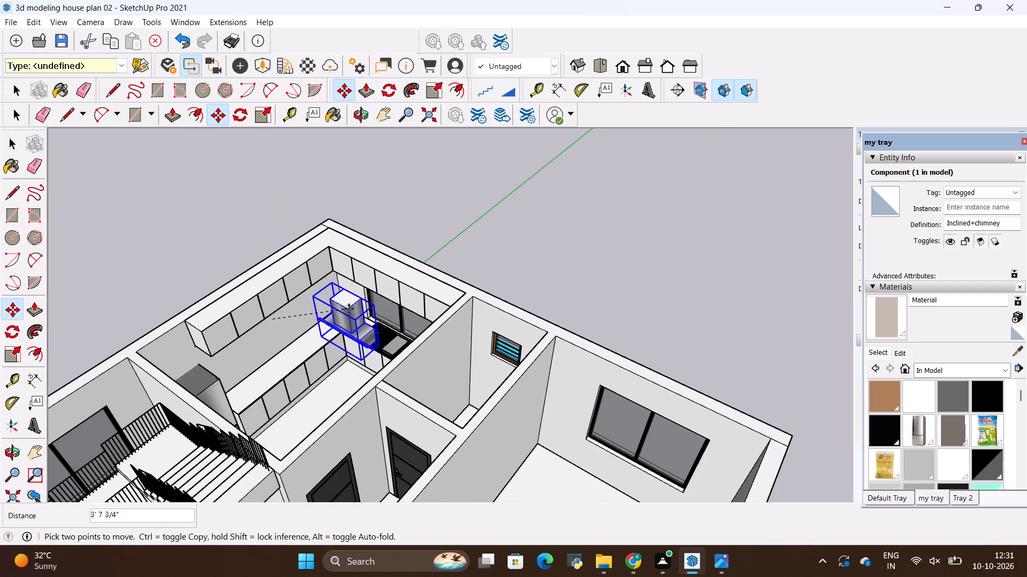
middle_click_drag(289, 362, 495, 348)
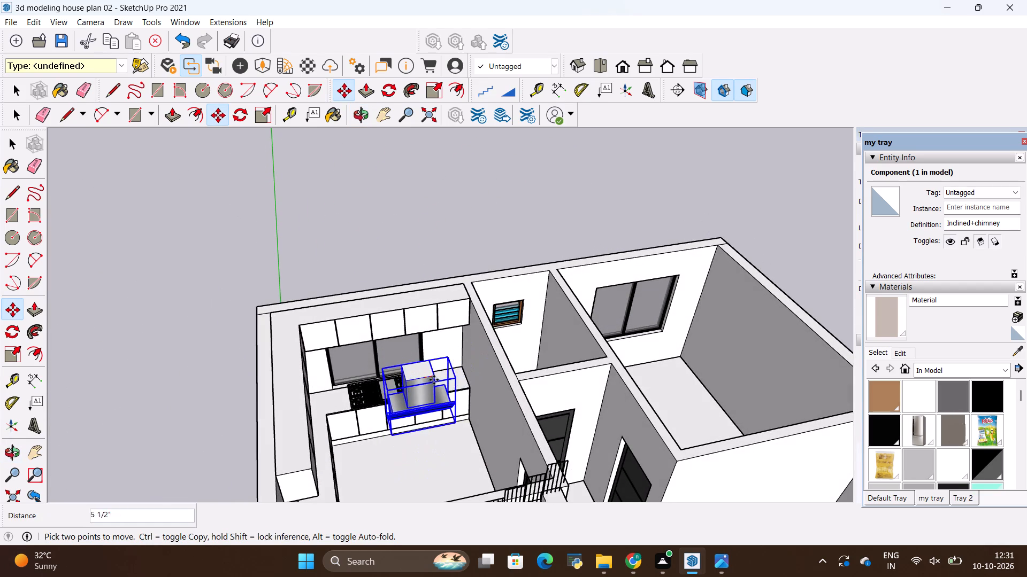
left_click(405, 353)
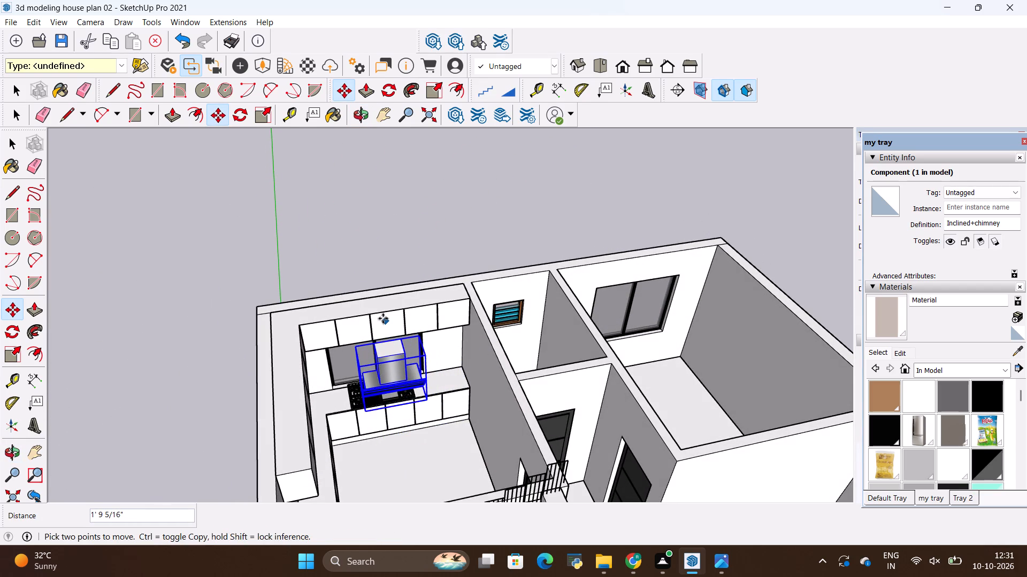
Move the chimney by the top corner of its duct toward the window wall behind the cooktop.
scroll(383, 318, "up", 8)
scroll(490, 445, "up", 1)
middle_click_drag(484, 451, 290, 470)
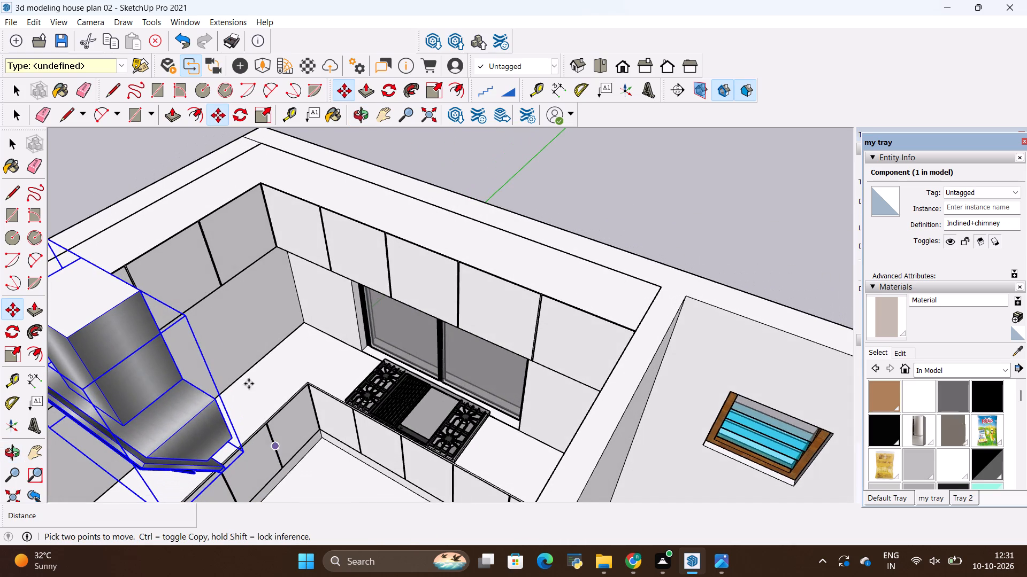
left_click(136, 298)
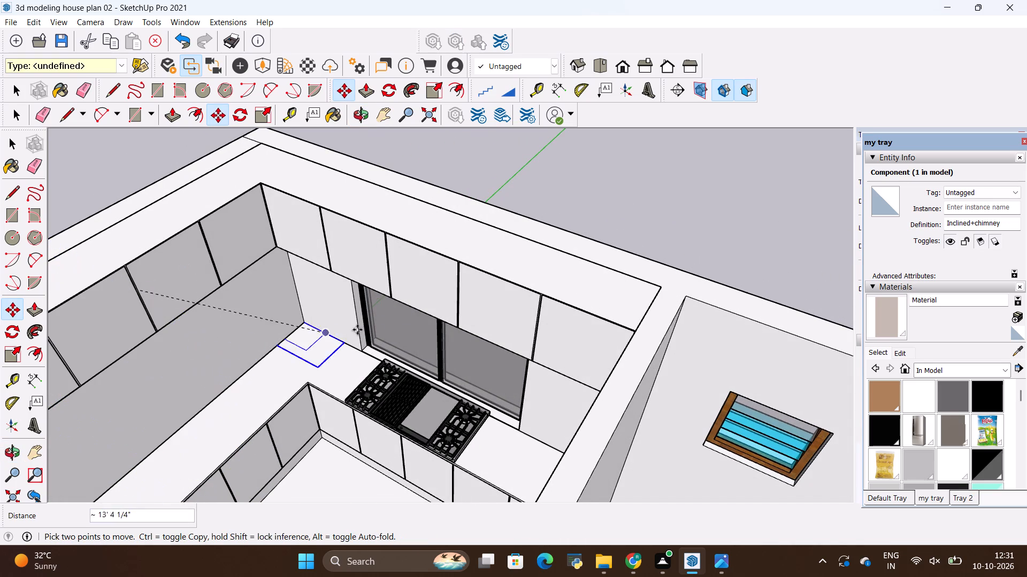
left_click(464, 324)
Move the chimney about 3' 4" across the kitchen toward the cooktop wall, holding it by the duct's top corner.
middle_click_drag(381, 398, 375, 399)
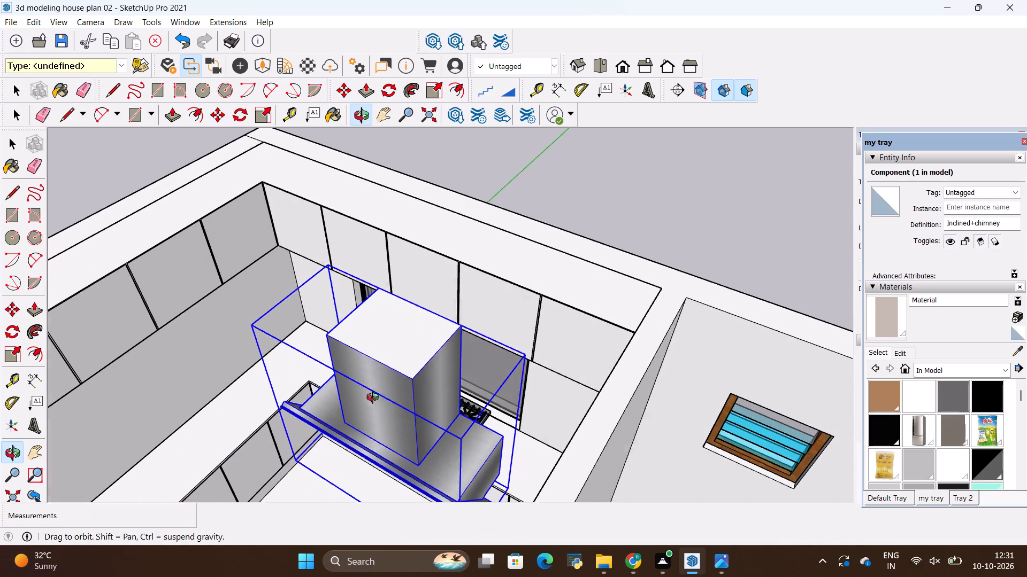
middle_click_drag(375, 399, 171, 388)
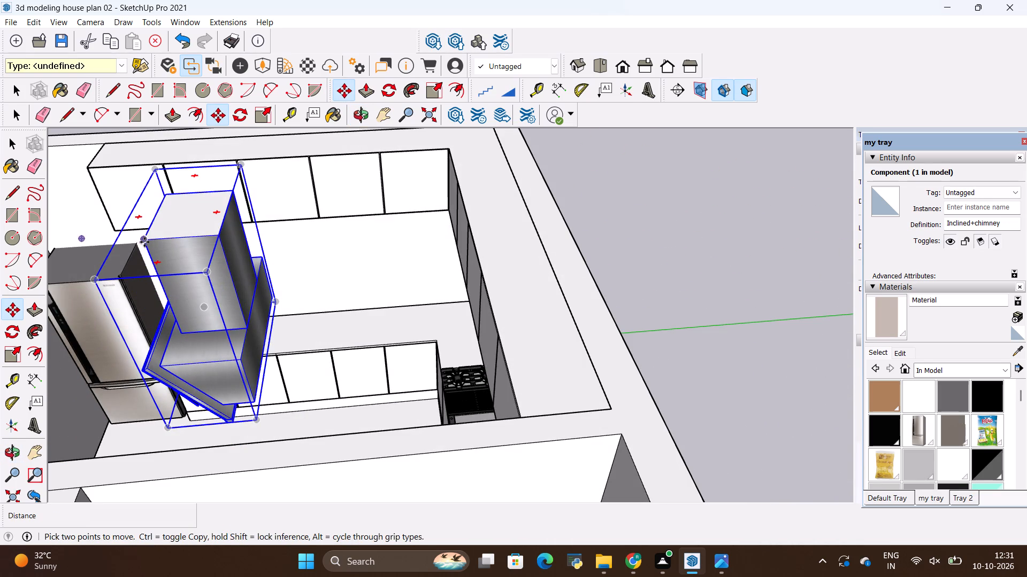
left_click(144, 242)
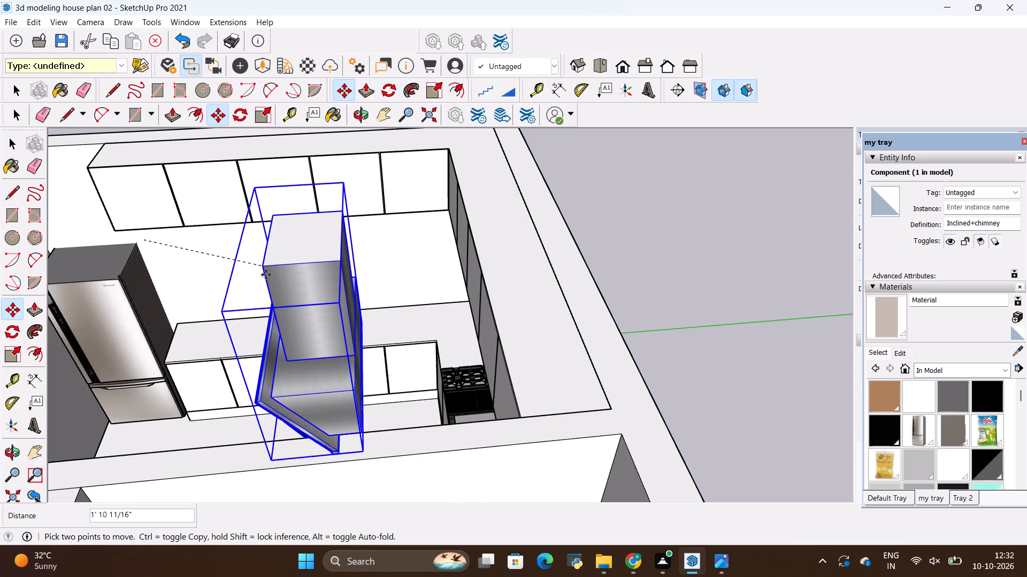
middle_click_drag(274, 259, 586, 362)
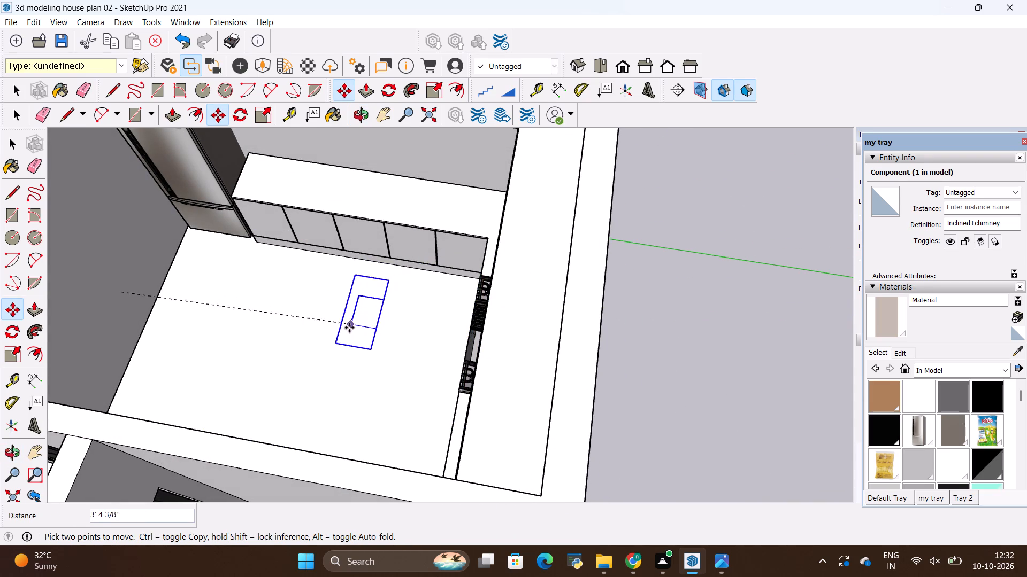
left_click(348, 328)
Move the chimney about 6' 6" from the end of the upper cabinets toward the counter beside the cooktop.
middle_click_drag(262, 369, 608, 365)
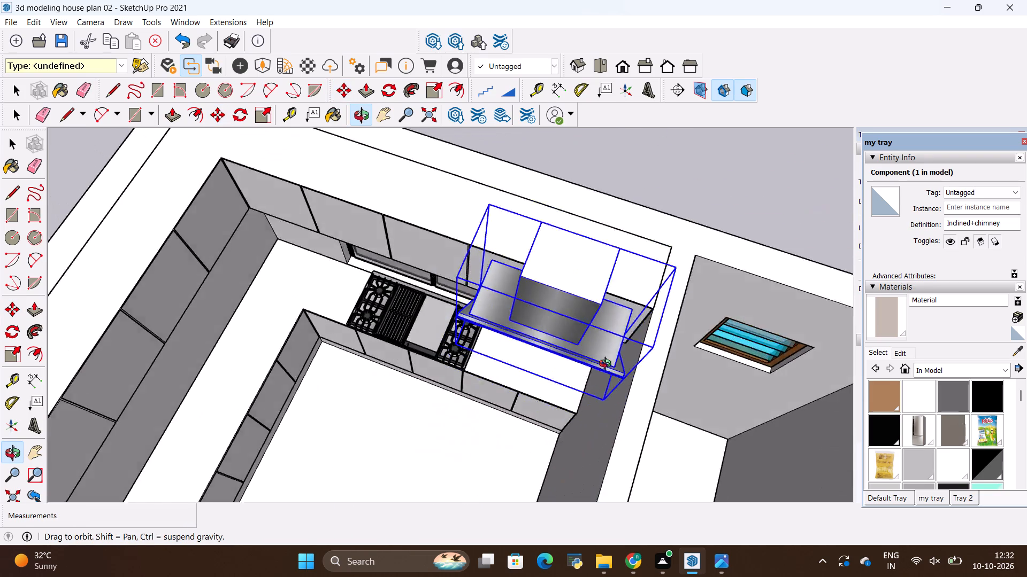
middle_click_drag(608, 365, 648, 327)
middle_click_drag(479, 360, 688, 319)
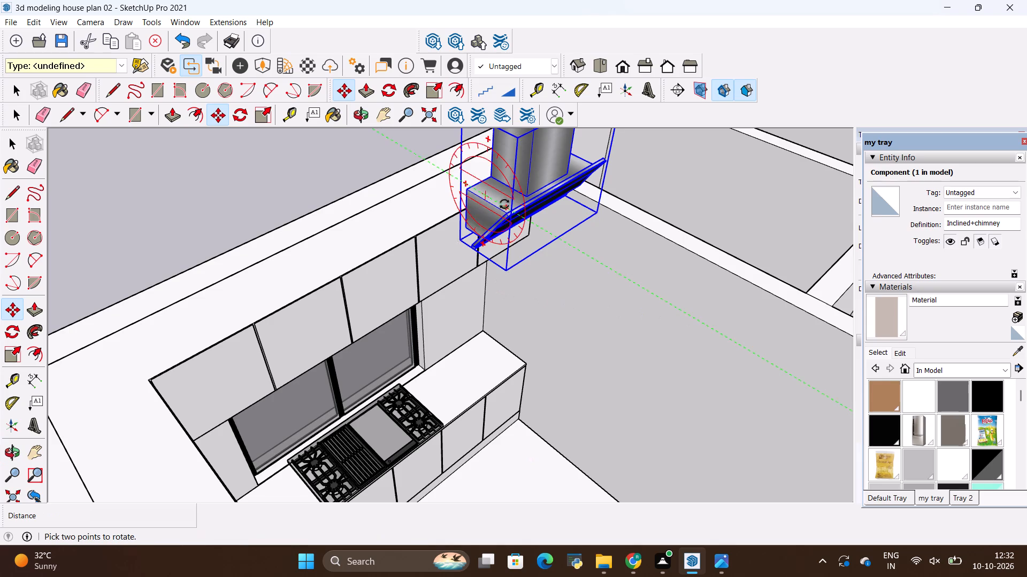
left_click(506, 209)
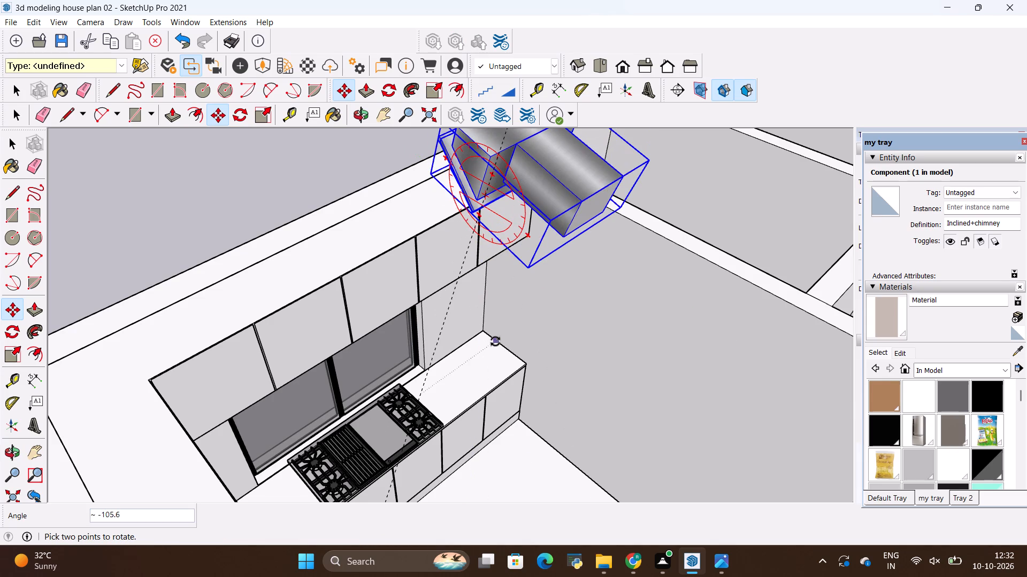
key("Escape")
scroll(495, 376, "down", 5)
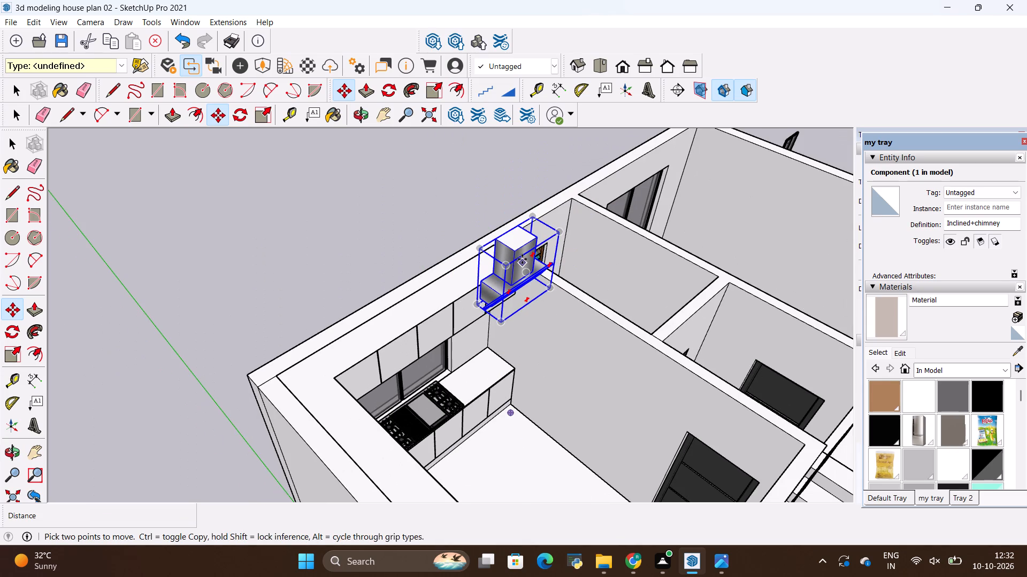
left_click(513, 251)
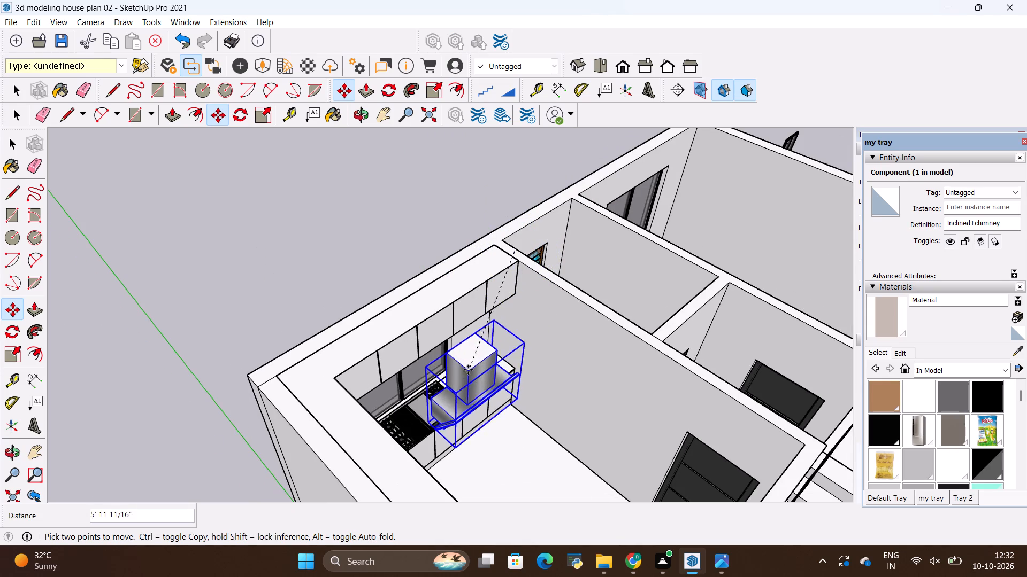
left_click(453, 380)
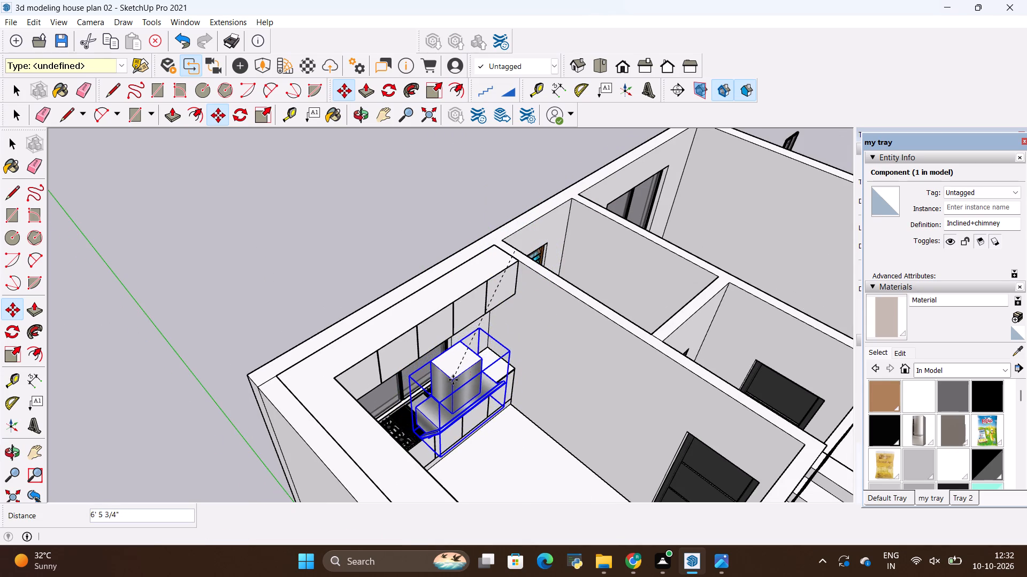
Move the chimney by its duct's top corner closer to the upper cabinets above the kitchen window.
scroll(421, 349, "up", 8)
middle_click_drag(482, 368, 637, 340)
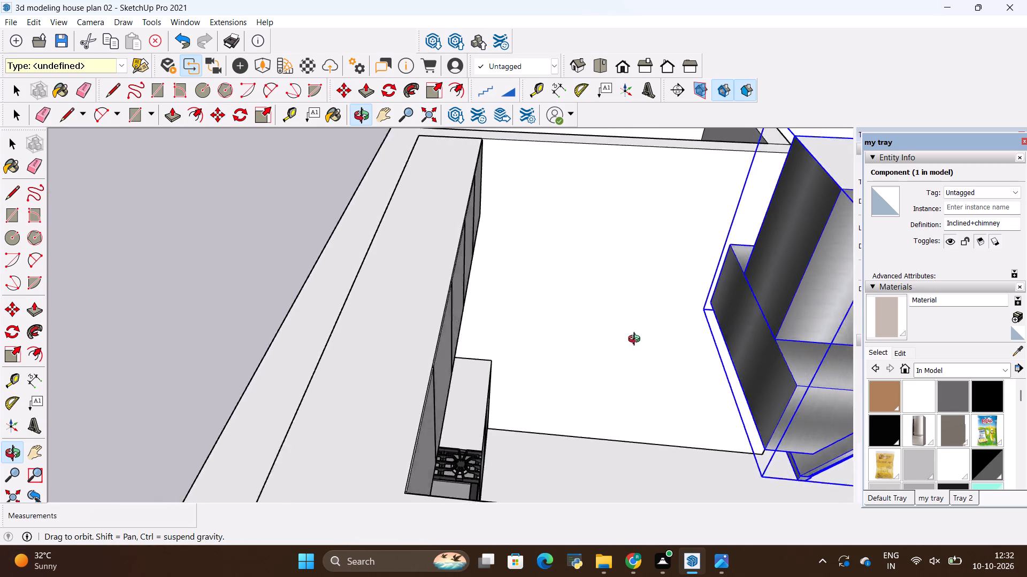
middle_click_drag(637, 340, 551, 347)
left_click(666, 282)
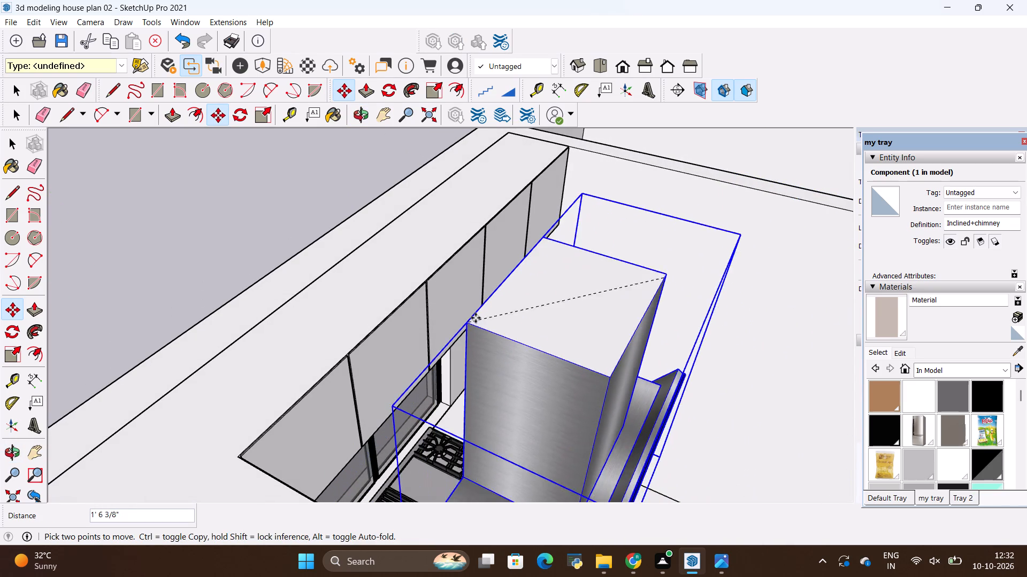
left_click(556, 296)
Move the chimney about 6' 3" from above the wall tops back toward the cooktop wall, using the duct's top corner.
scroll(461, 292, "down", 9)
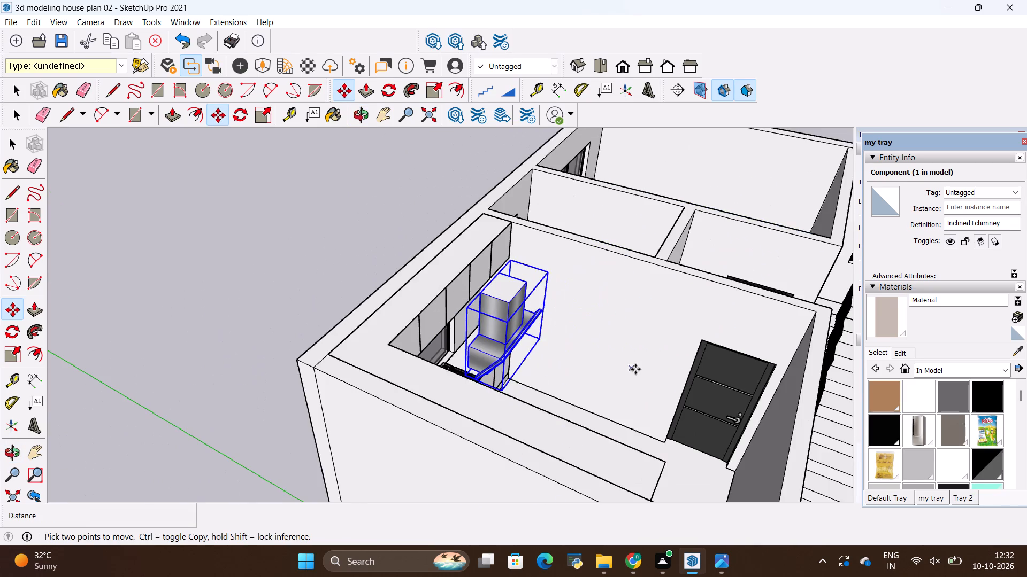
middle_click_drag(634, 371, 0, 350)
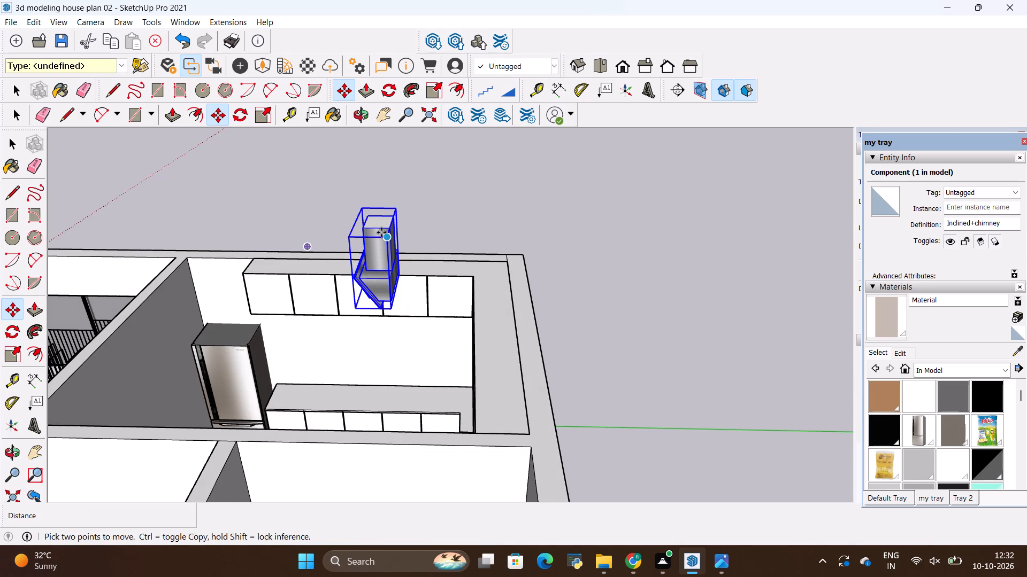
left_click(388, 230)
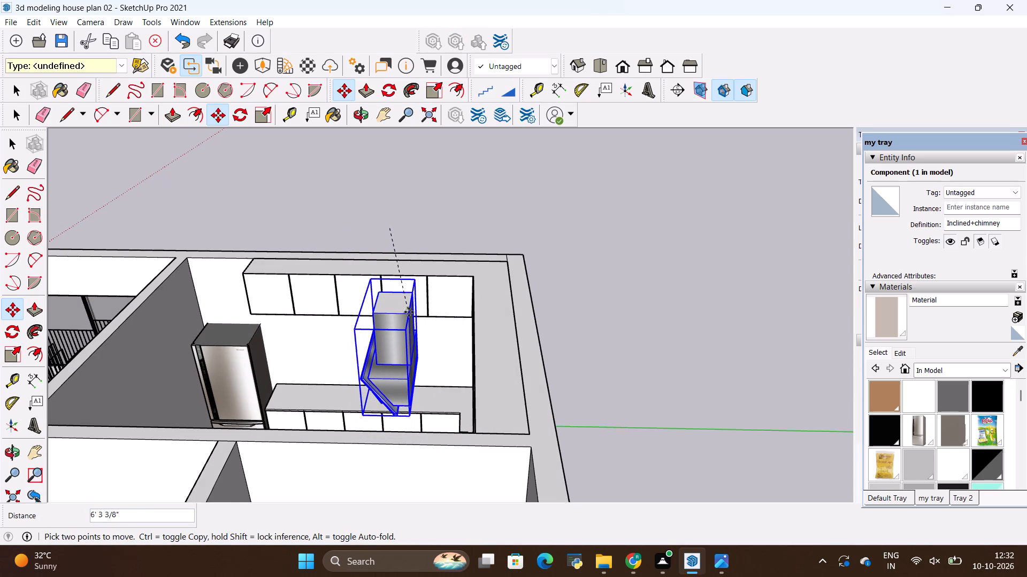
left_click(410, 312)
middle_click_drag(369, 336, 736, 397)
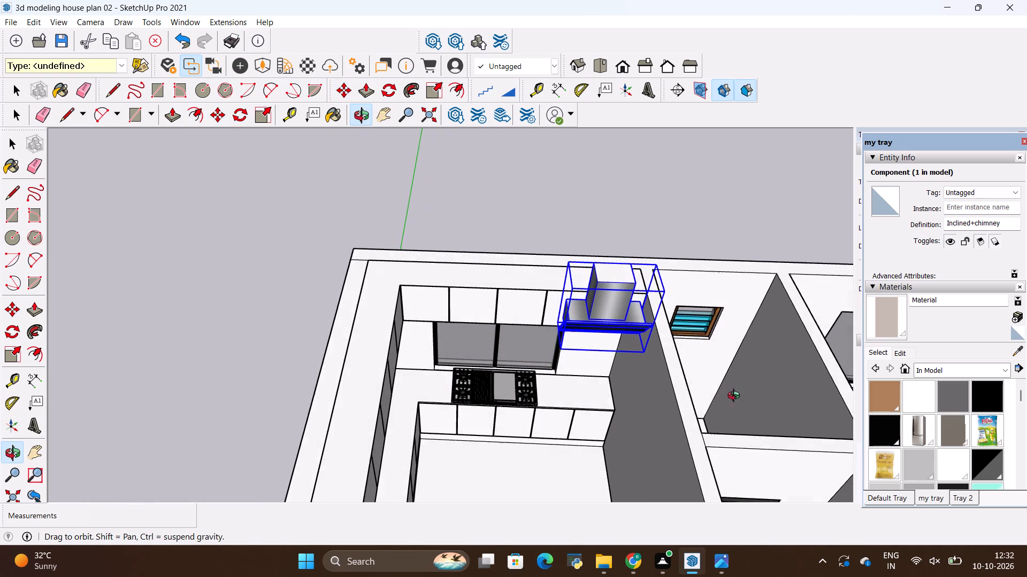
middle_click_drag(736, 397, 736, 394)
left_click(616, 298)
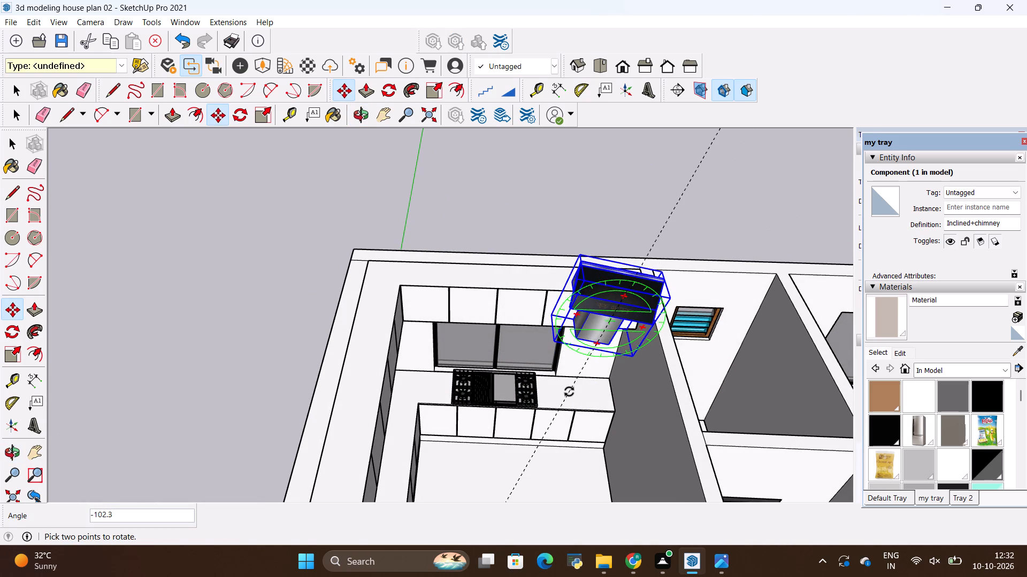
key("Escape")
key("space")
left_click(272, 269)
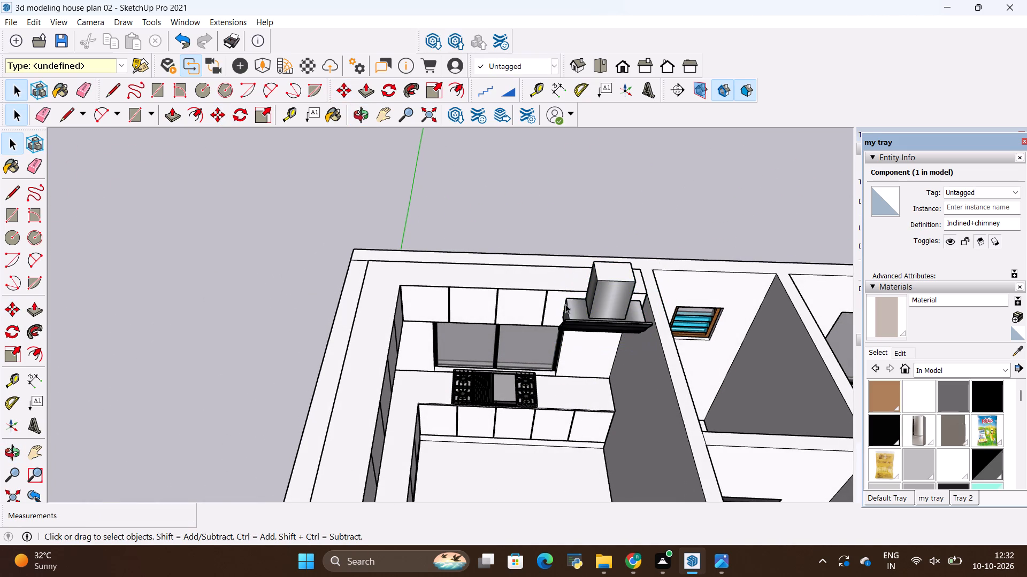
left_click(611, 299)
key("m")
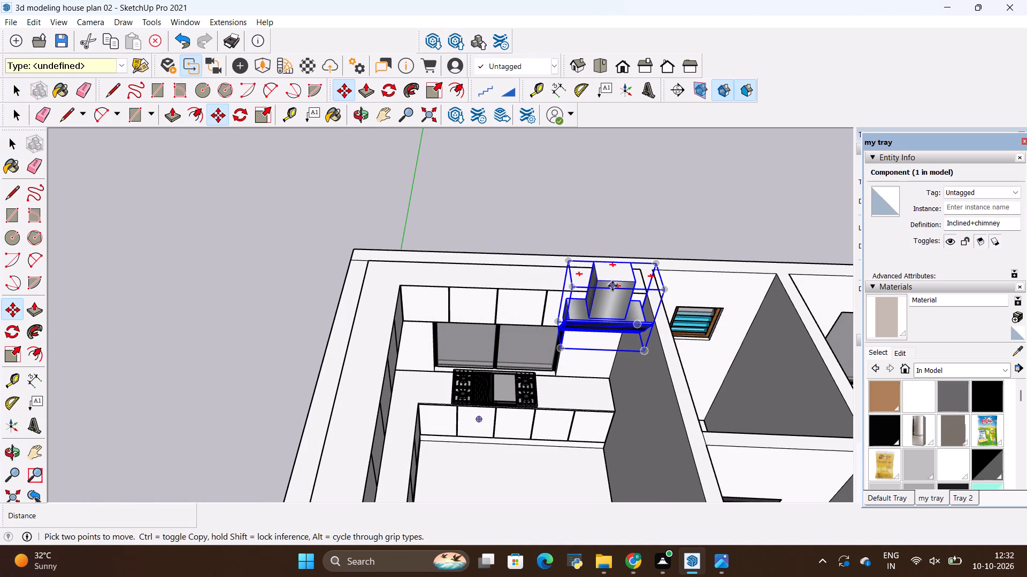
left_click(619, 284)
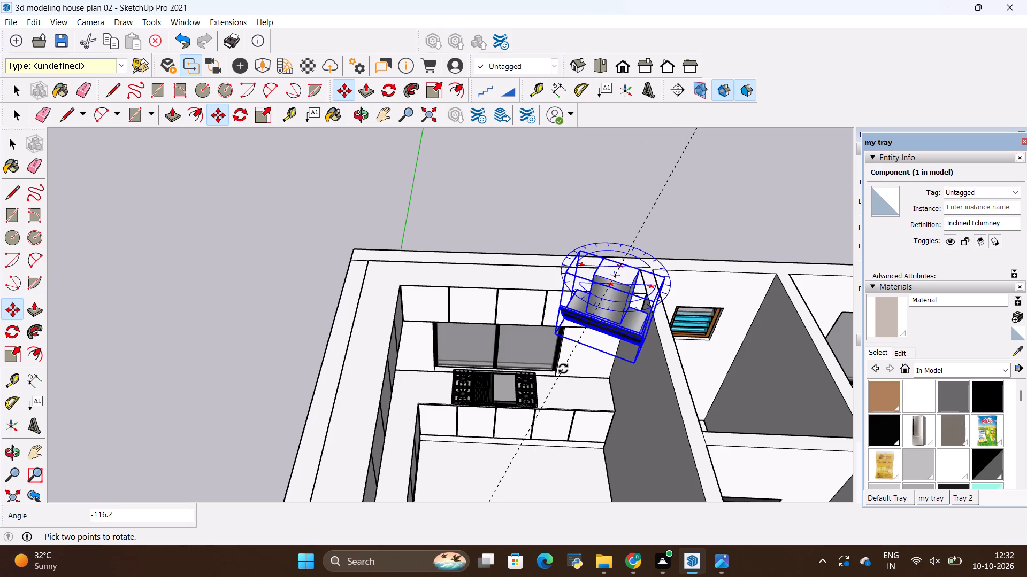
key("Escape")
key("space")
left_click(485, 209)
Move the chimney by its duct's top corner from the end of the upper cabinets to above the cooktop.
left_click(607, 276)
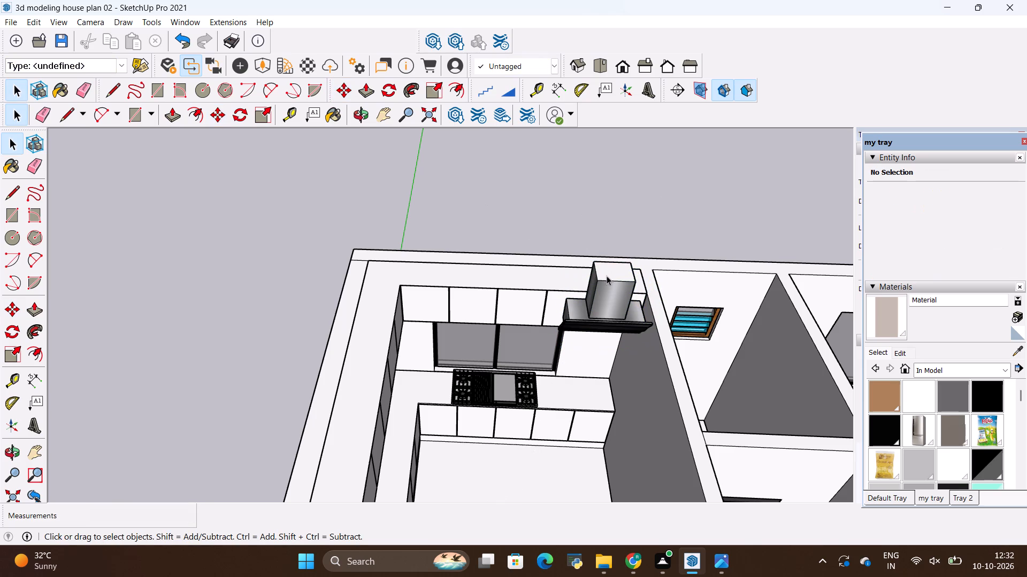
key("m")
left_click(637, 282)
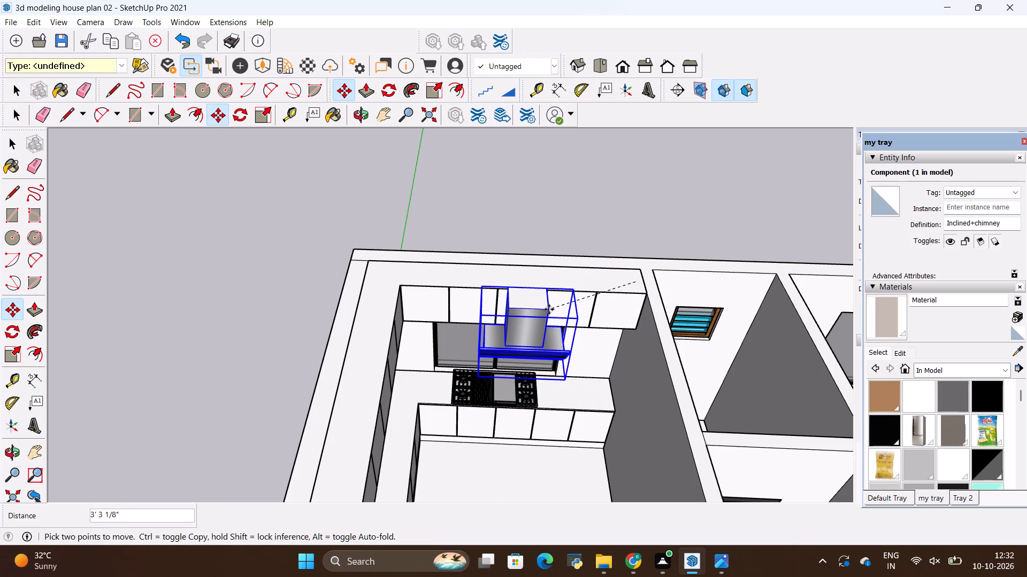
left_click(548, 322)
Move the chimney about 10' 3" by its duct's top corner to the front of the base cabinets beneath the cooktop.
scroll(538, 302, "up", 5)
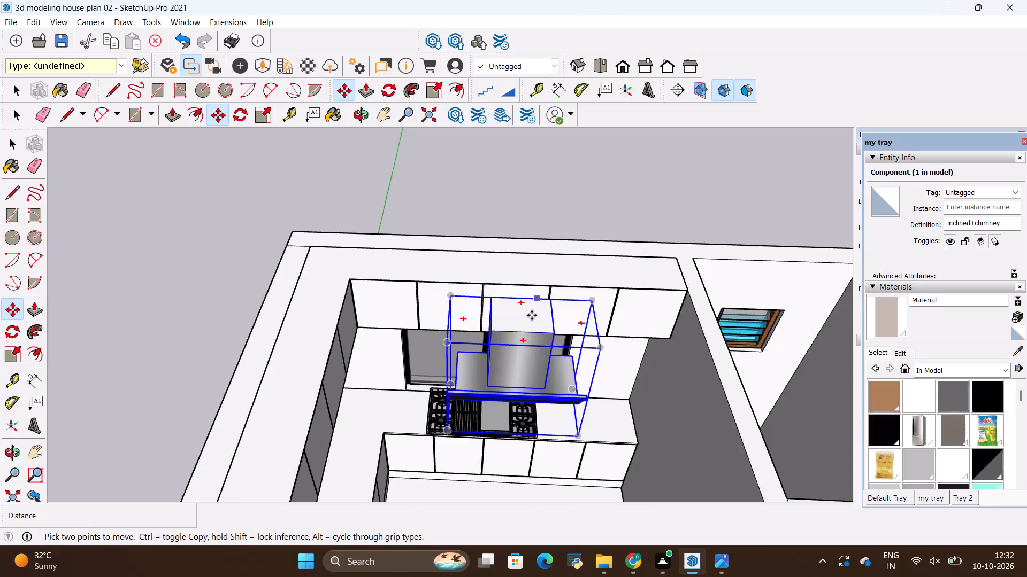
scroll(532, 315, "up", 3)
middle_click_drag(618, 366, 232, 317)
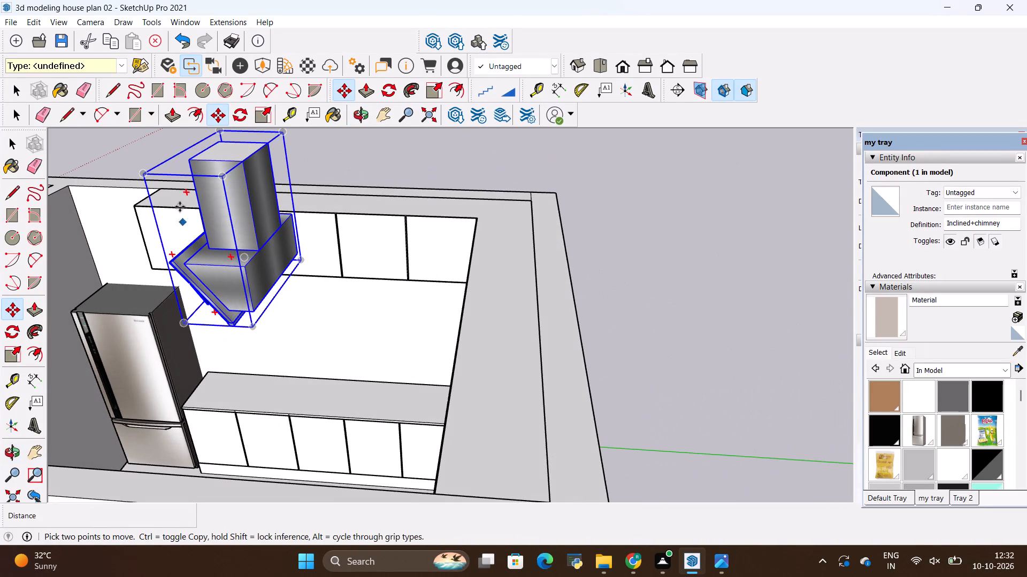
left_click(243, 167)
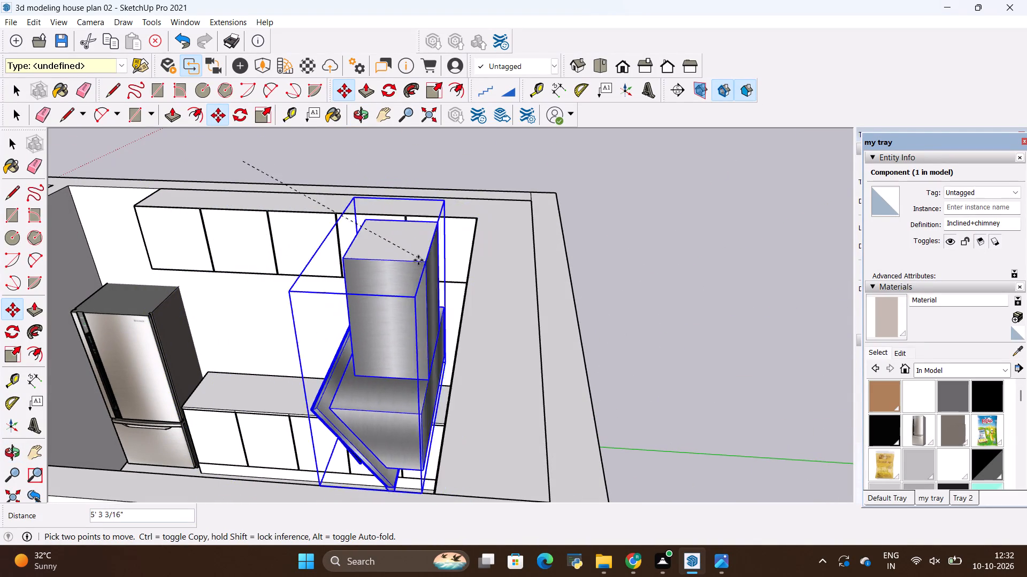
scroll(336, 245, "down", 11)
middle_click_drag(283, 192, 487, 432)
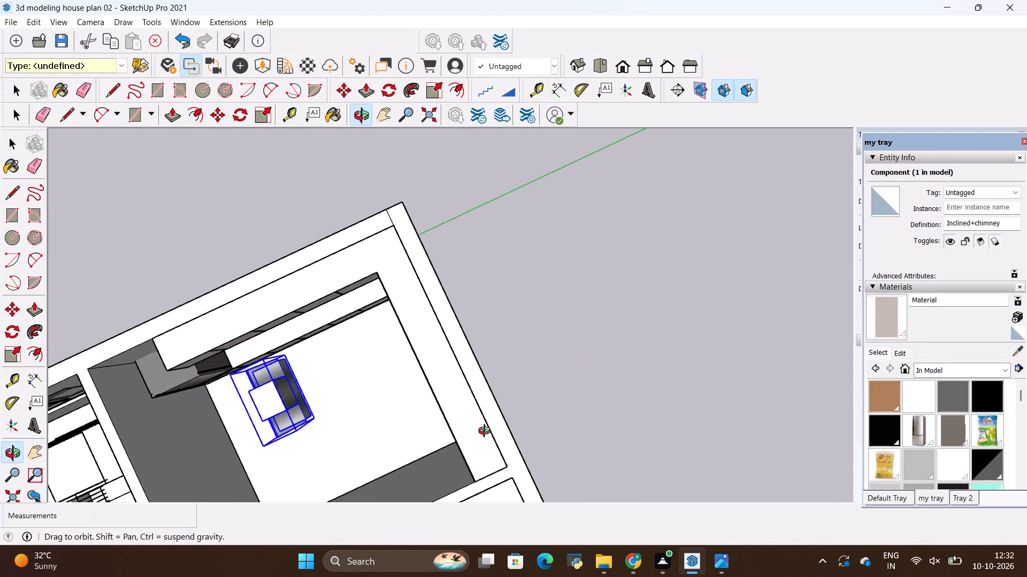
middle_click_drag(487, 432, 732, 336)
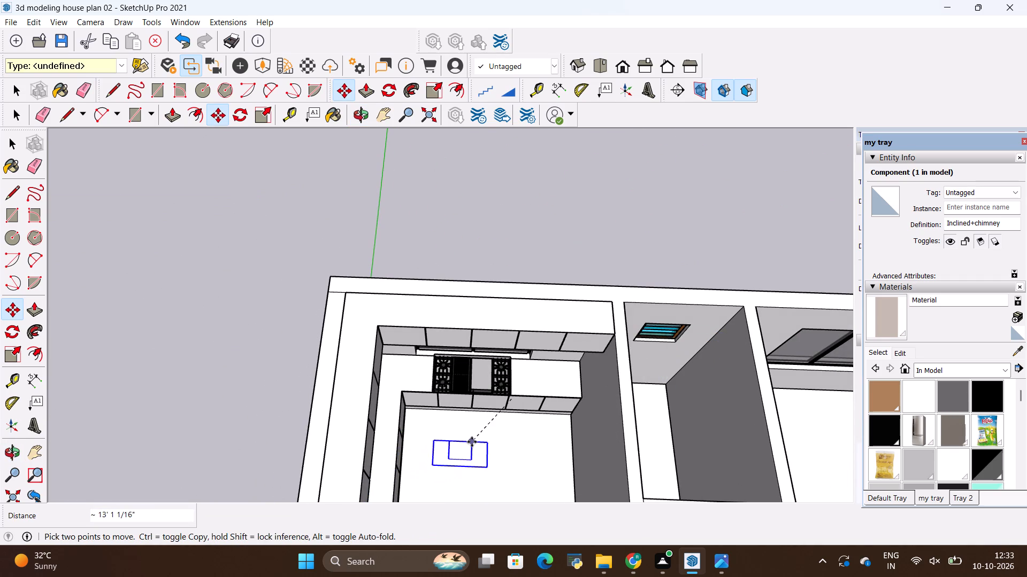
left_click(487, 391)
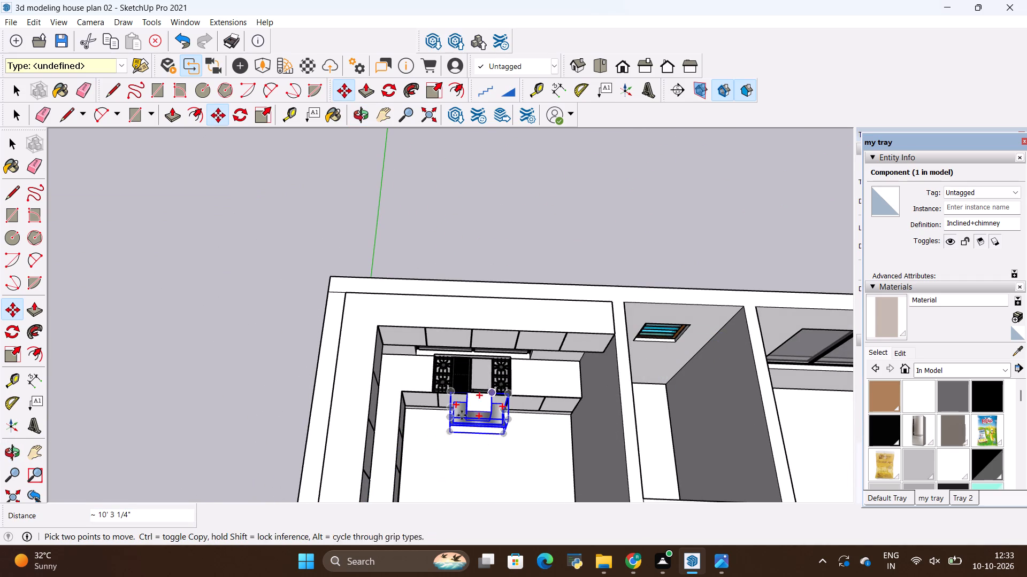
scroll(452, 426, "up", 10)
key("space")
left_click(218, 390)
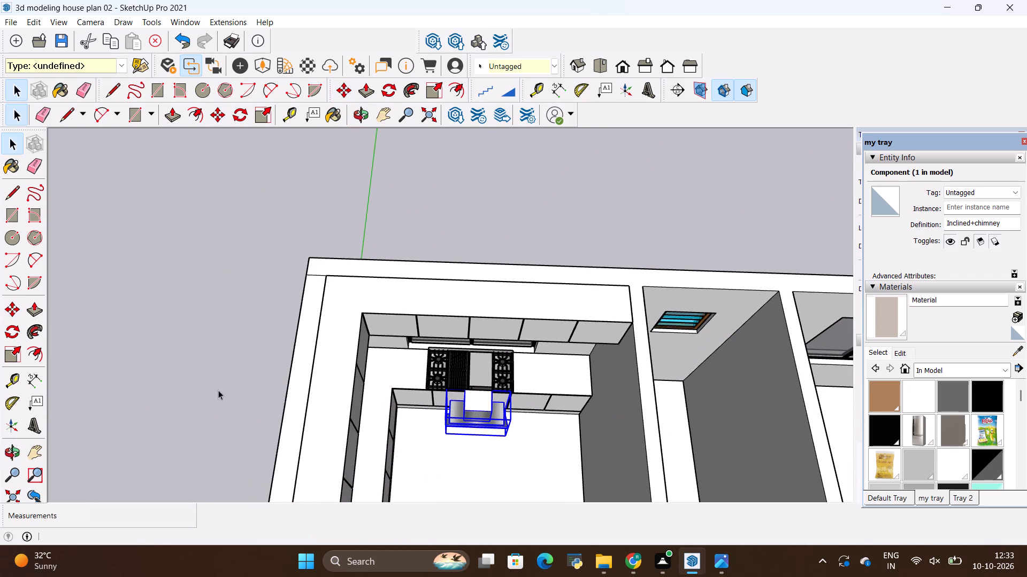
Raise the chimney from in front of the base cabinets to just below the upper cabinets, above the cooktop.
middle_click_drag(522, 430, 567, 242)
scroll(469, 463, "up", 2)
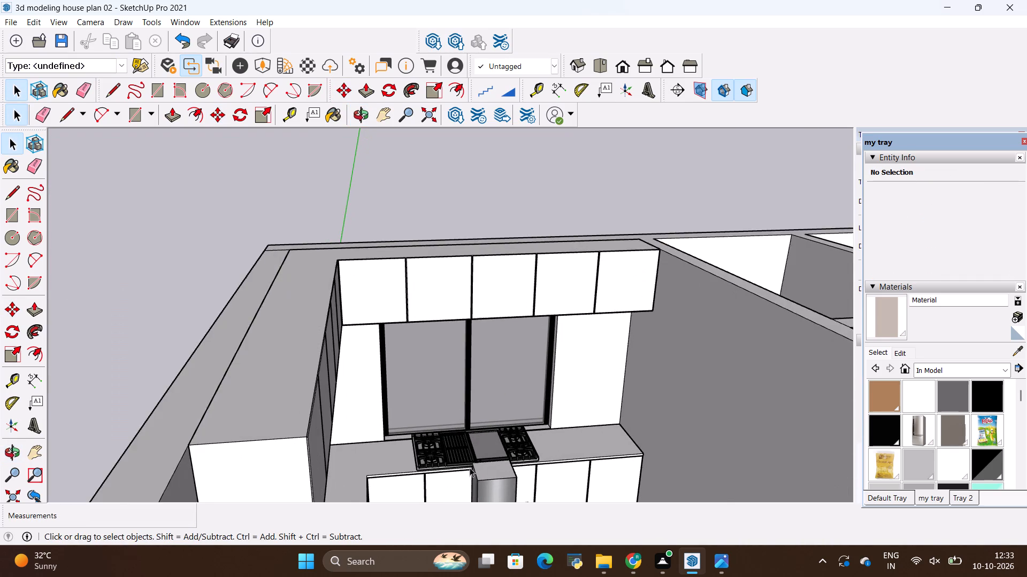
scroll(470, 468, "up", 1)
left_click(497, 475)
key("m")
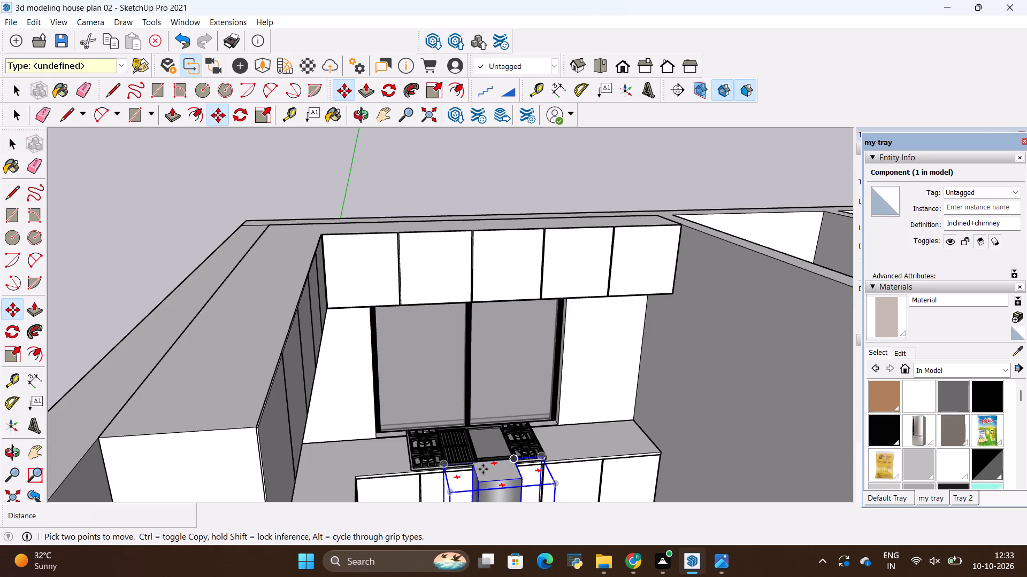
left_click(478, 469)
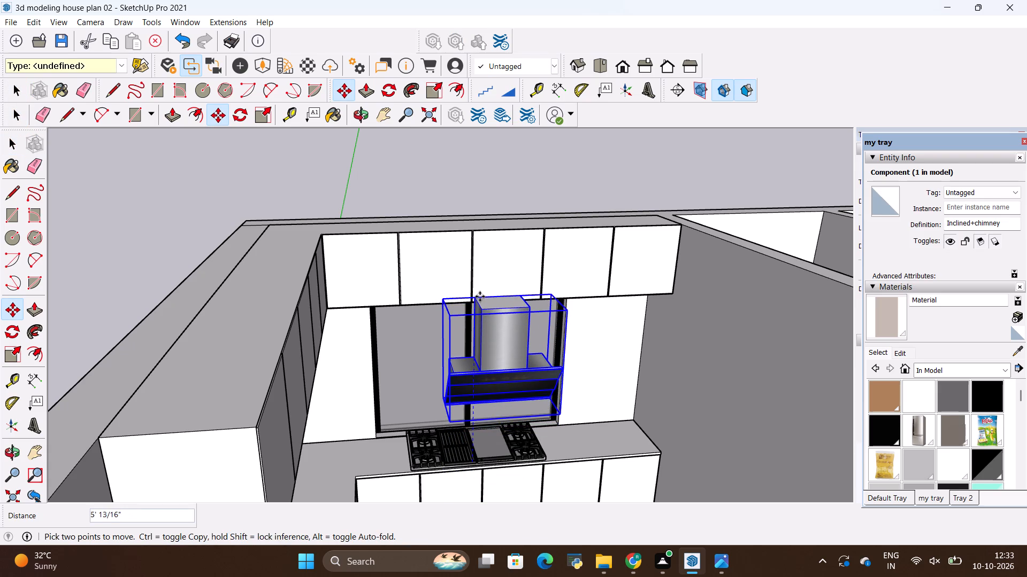
left_click(481, 321)
Move the chimney about 1' 11" by its duct's top corner toward the window, up against the underside of the upper cabinets.
scroll(482, 301, "up", 8)
middle_click_drag(497, 387, 501, 388)
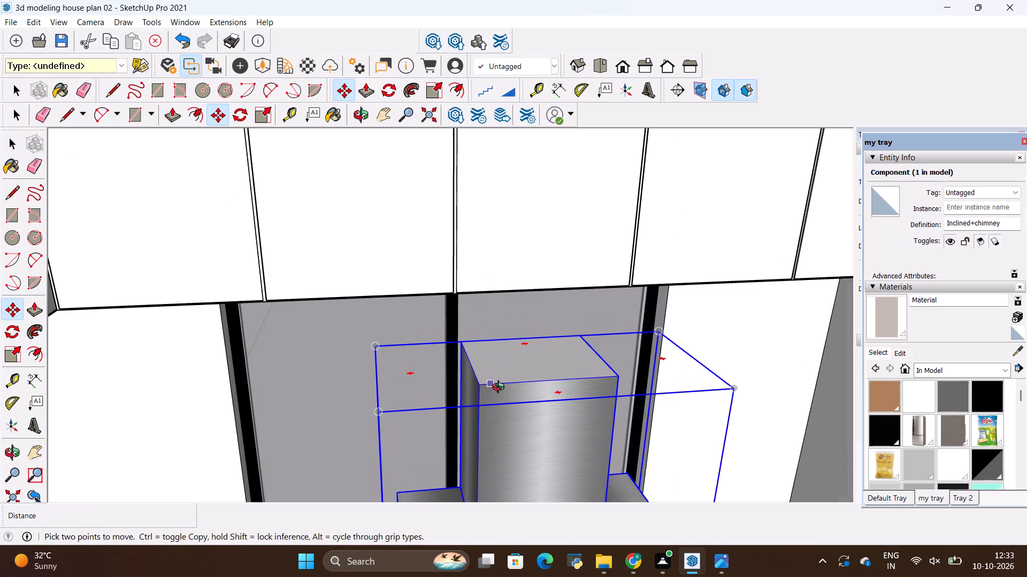
middle_click_drag(501, 388, 661, 300)
scroll(597, 325, "up", 2)
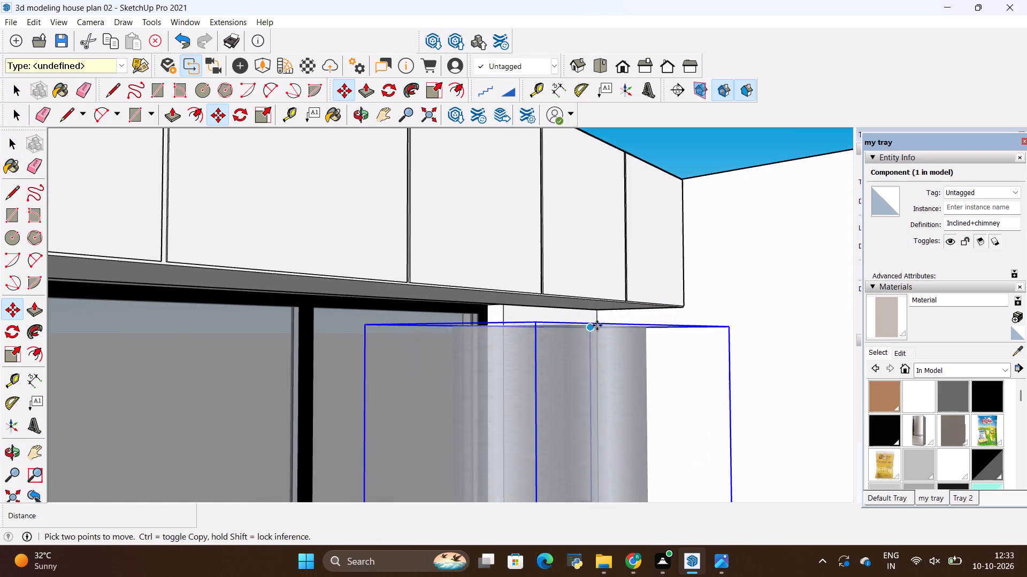
scroll(597, 325, "up", 2)
middle_click_drag(430, 393, 592, 372)
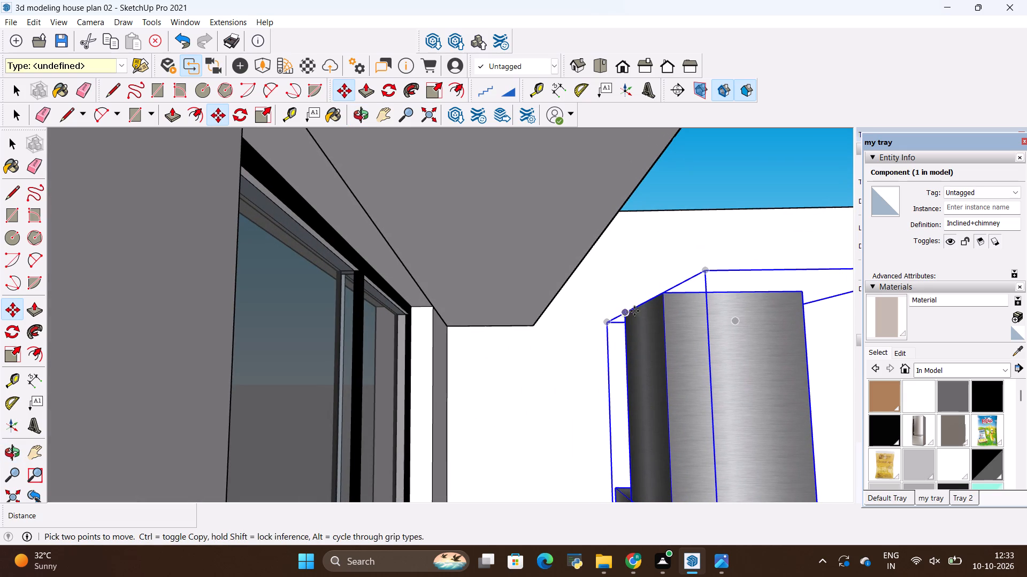
left_click(664, 300)
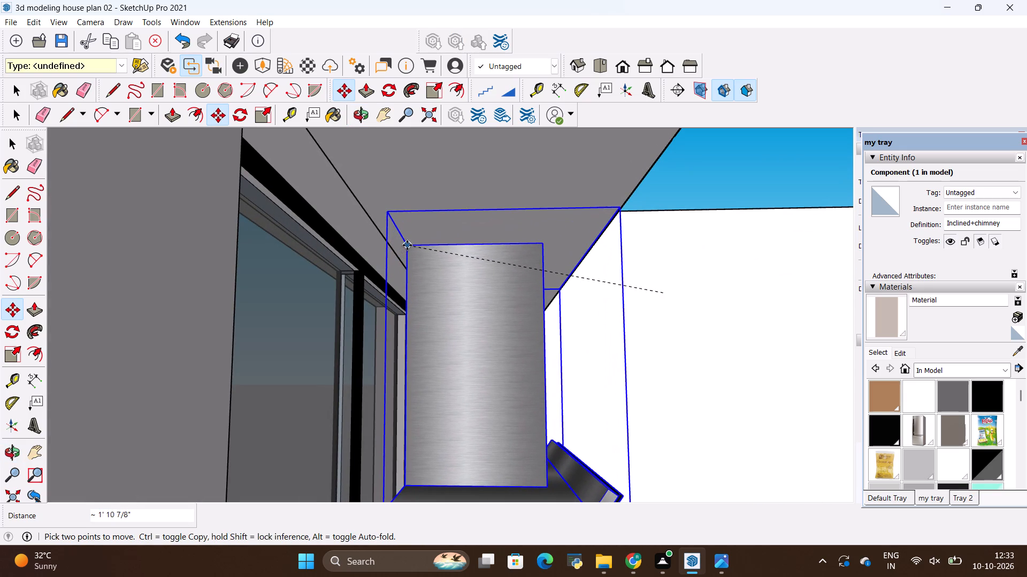
left_click(407, 245)
Shift the chimney about 9 3/4" along the front edge of the upper cabinets' underside, using the duct's top corner.
middle_click_drag(737, 295, 618, 349)
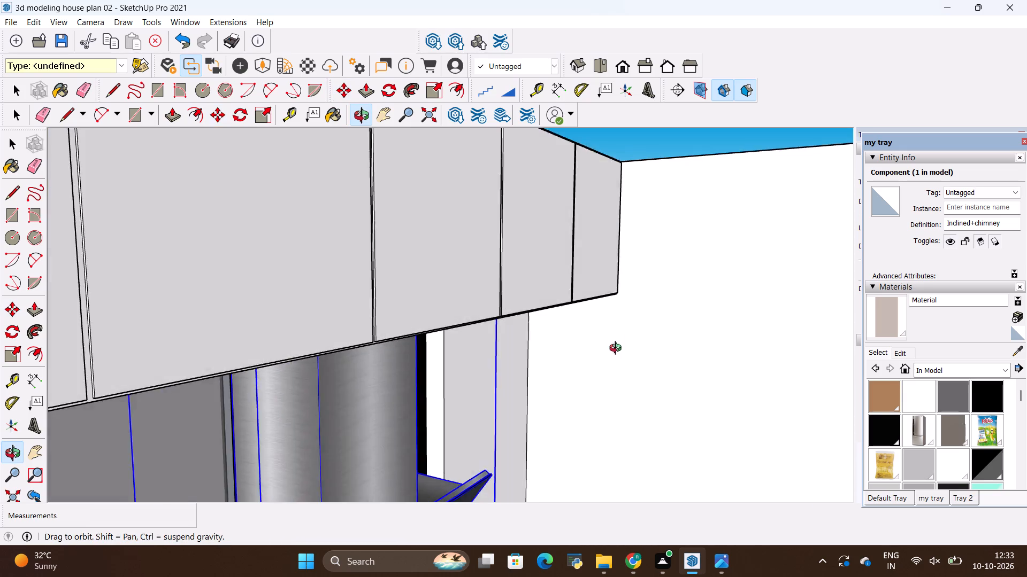
middle_click_drag(618, 349, 442, 313)
middle_click_drag(356, 317, 350, 302)
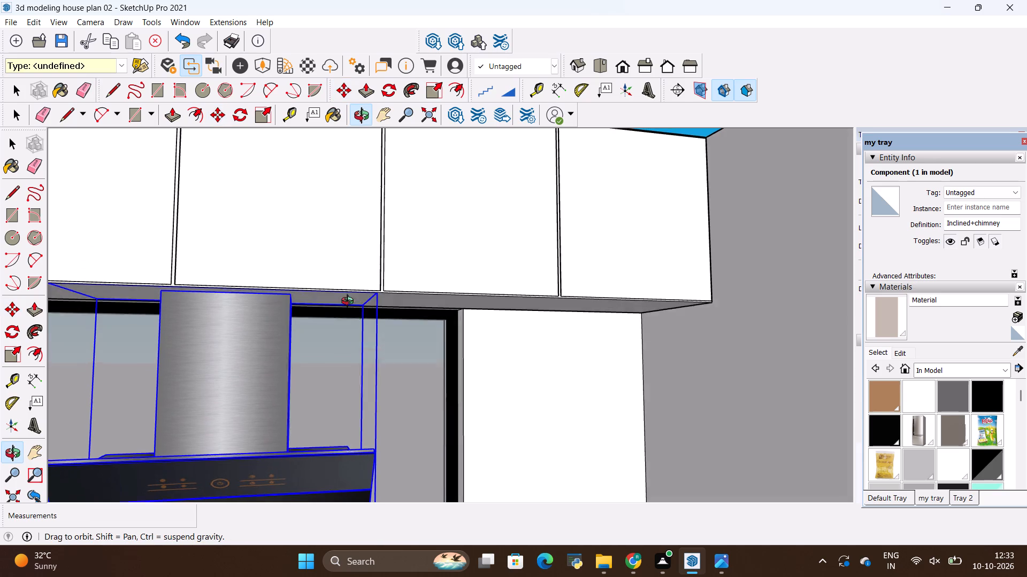
middle_click_drag(350, 302, 340, 271)
left_click(292, 291)
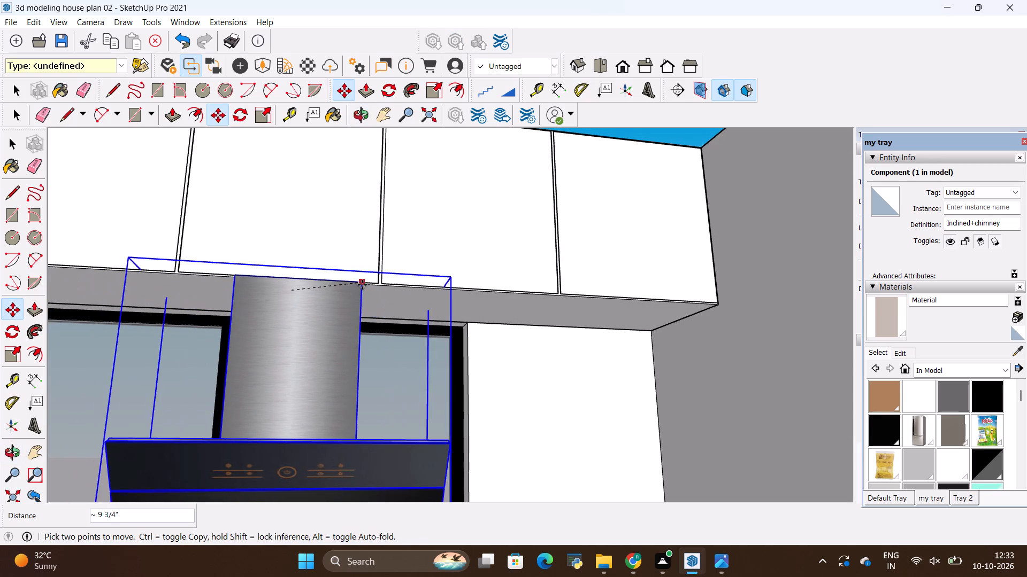
left_click(359, 284)
scroll(492, 281, "down", 4)
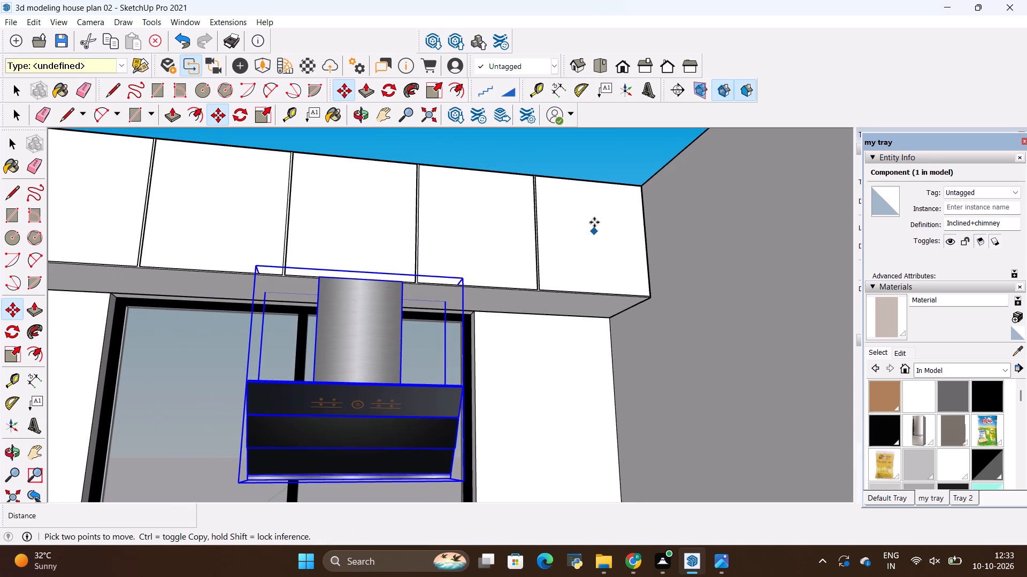
key("space")
left_click(577, 161)
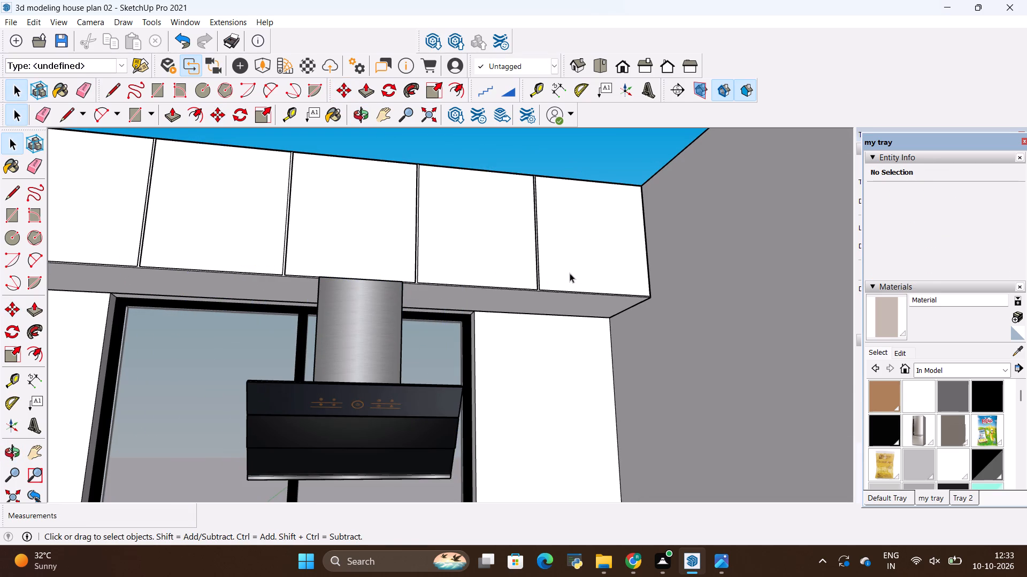
Move the chimney about 10" sideways beneath the upper cabinets to centre it on the window's middle frame above the cooktop.
middle_click_drag(570, 272, 546, 340)
scroll(531, 334, "down", 8)
middle_click_drag(541, 290, 528, 396)
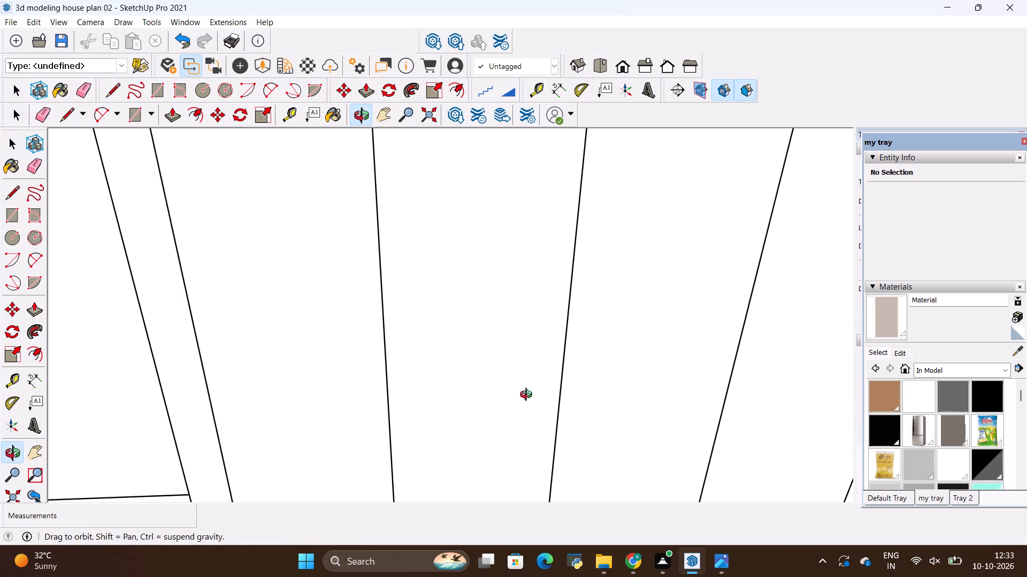
middle_click_drag(528, 396, 518, 465)
scroll(524, 403, "down", 19)
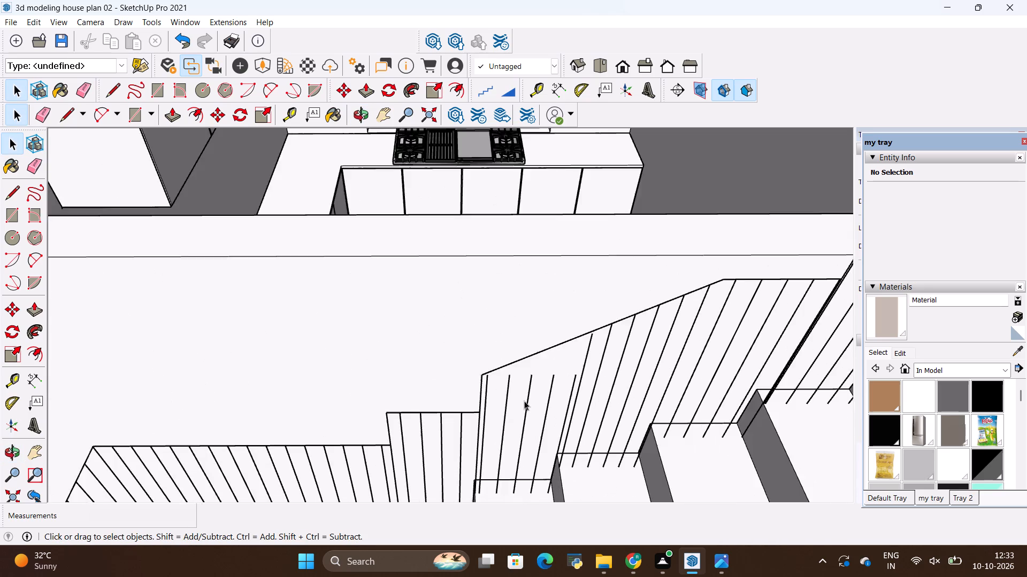
scroll(524, 401, "down", 13)
middle_click_drag(523, 399, 485, 395)
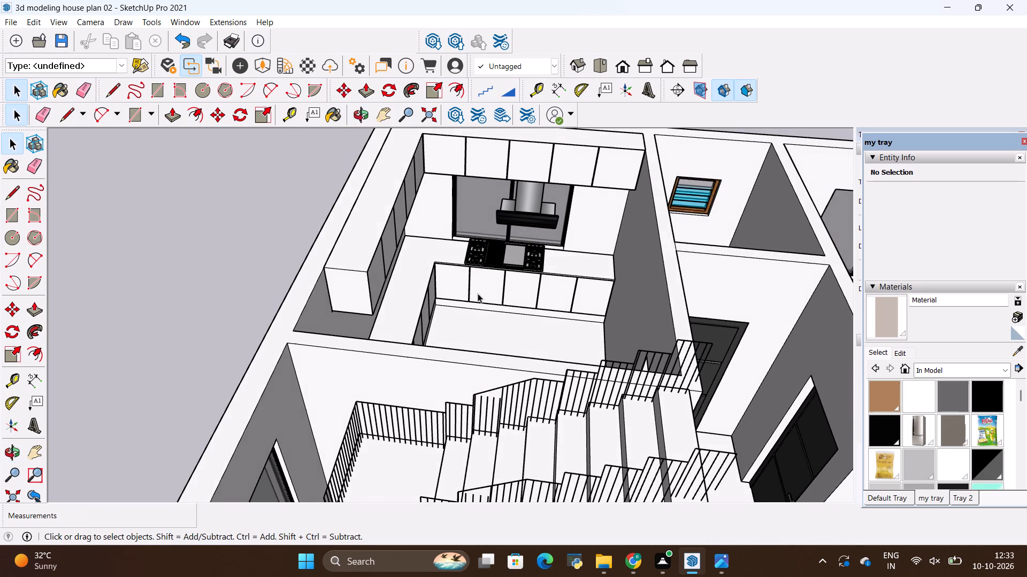
scroll(526, 165, "up", 10)
middle_click_drag(548, 278, 548, 270)
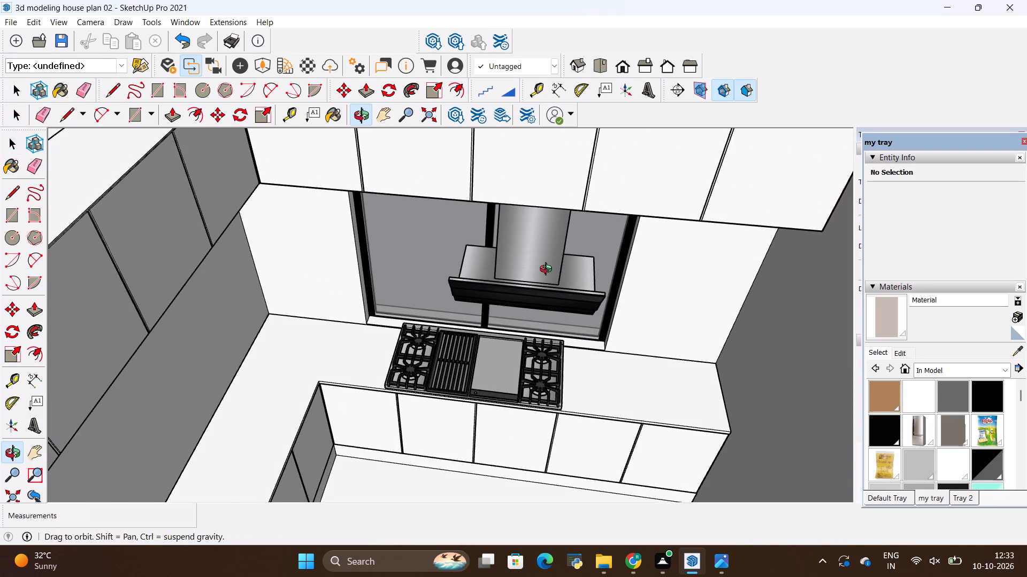
middle_click_drag(548, 270, 569, 175)
middle_click_drag(538, 241, 538, 206)
left_click(522, 253)
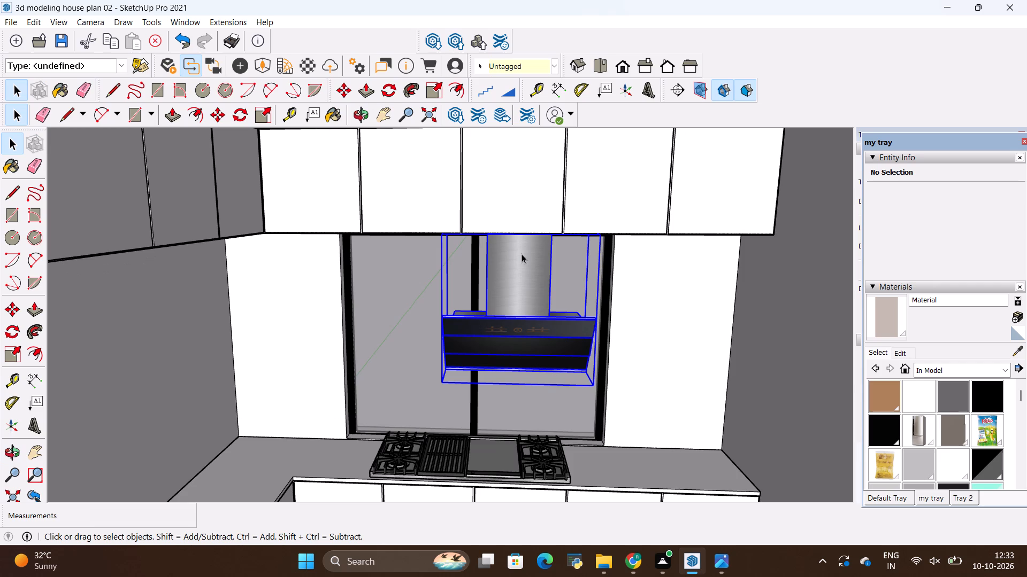
key("m")
left_click(496, 239)
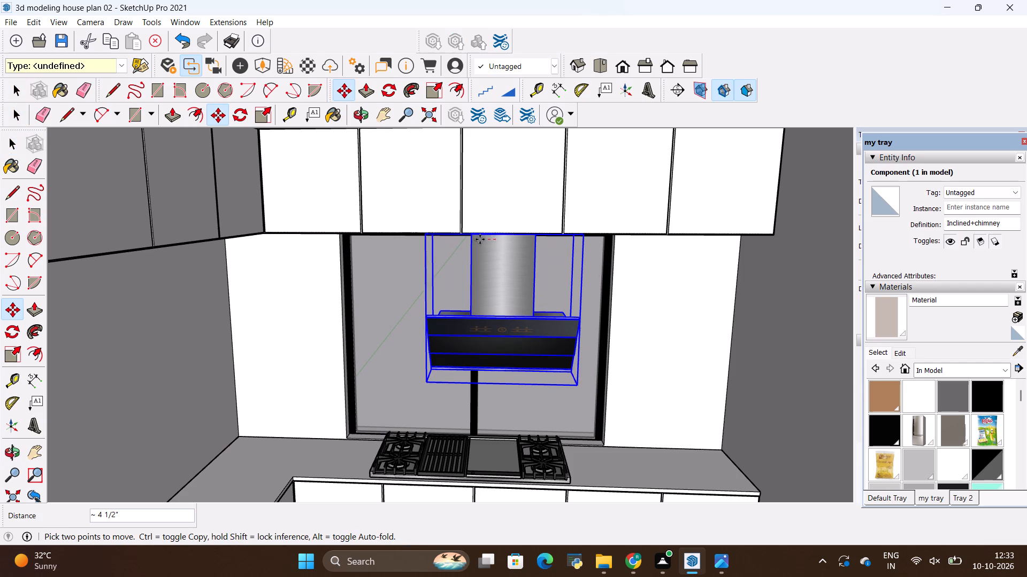
left_click(453, 237)
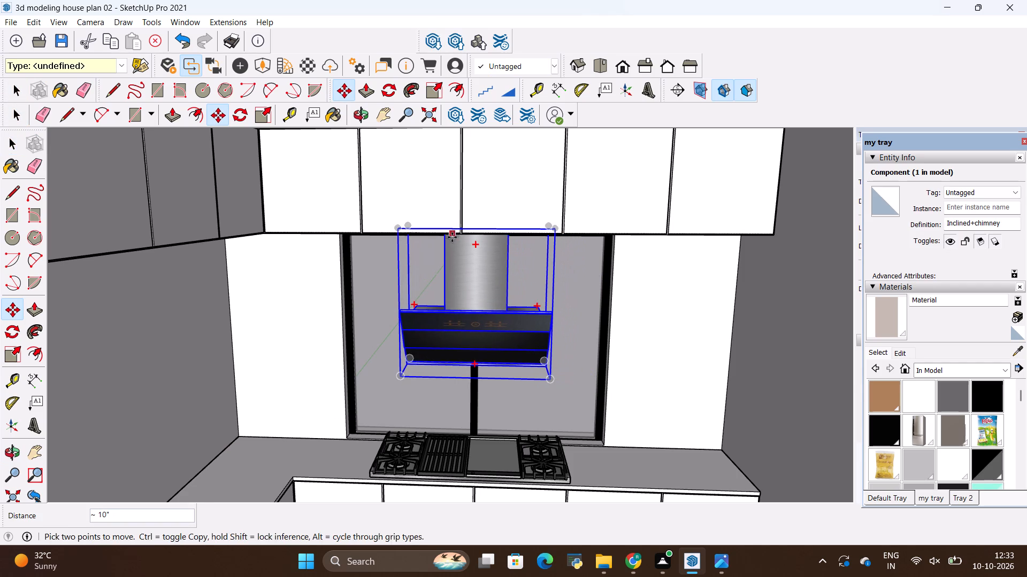
left_click(650, 317)
key("space")
left_click(650, 317)
Examine the whole house model from outside and clear the selection.
scroll(639, 359, "down", 5)
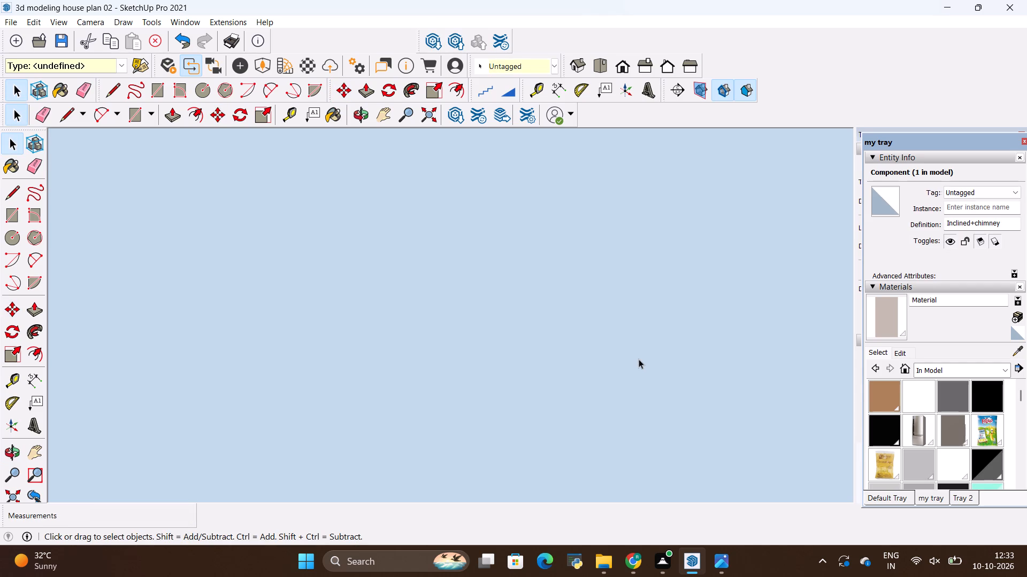
scroll(639, 359, "down", 7)
scroll(642, 291, "down", 19)
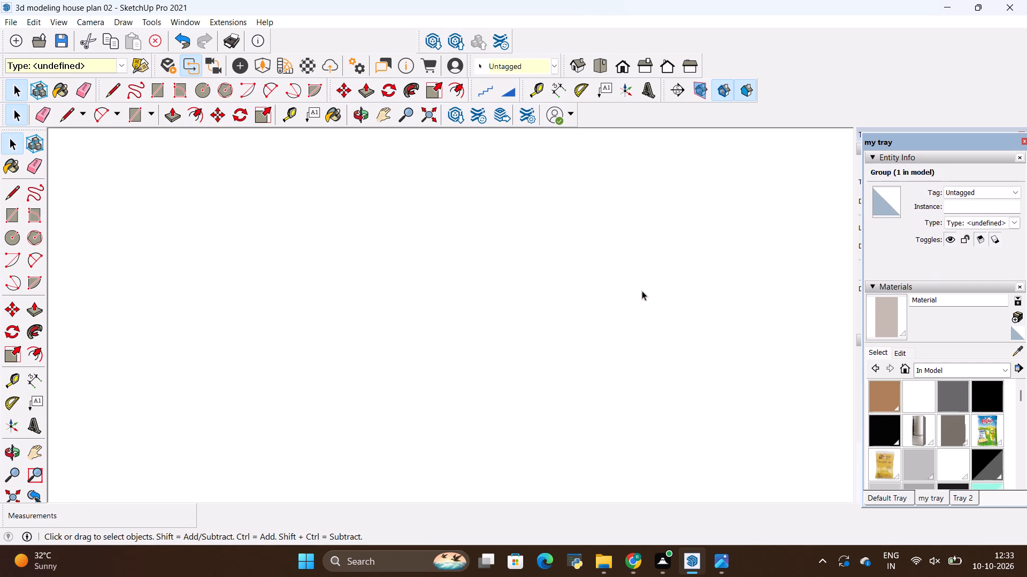
scroll(642, 291, "down", 20)
scroll(642, 291, "down", 16)
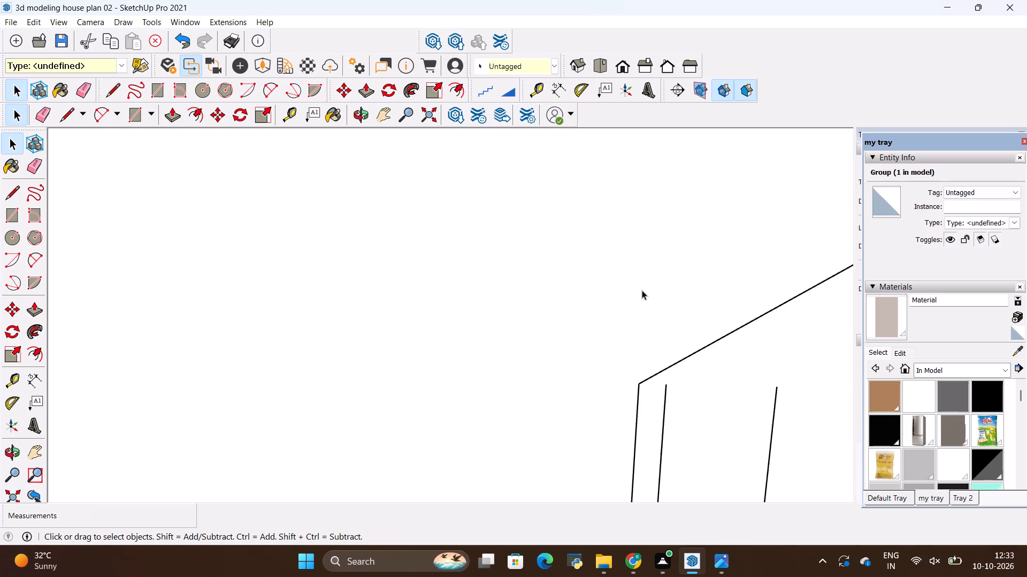
scroll(642, 290, "down", 20)
scroll(642, 290, "down", 15)
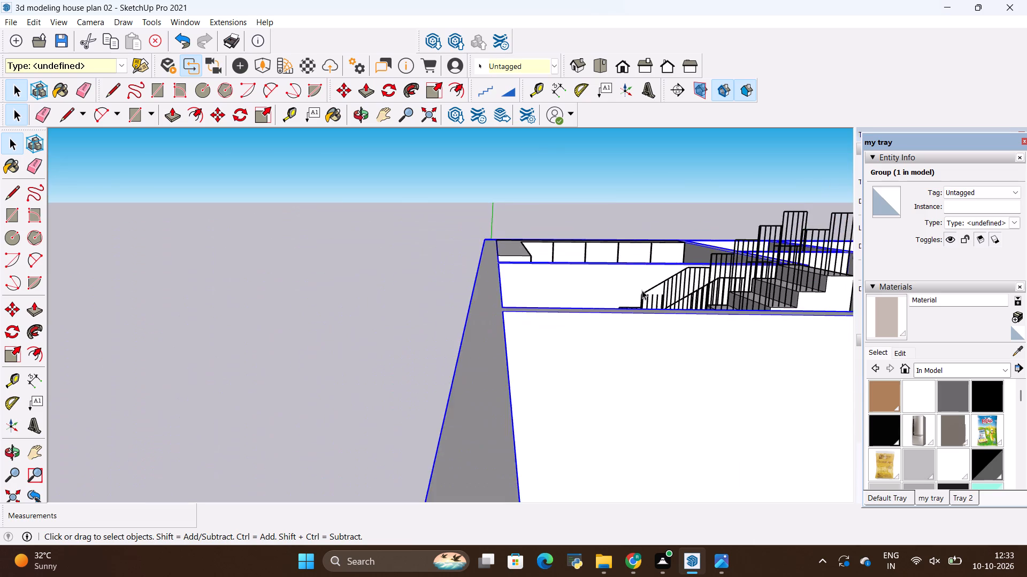
scroll(642, 290, "down", 13)
key("space")
left_click(736, 217)
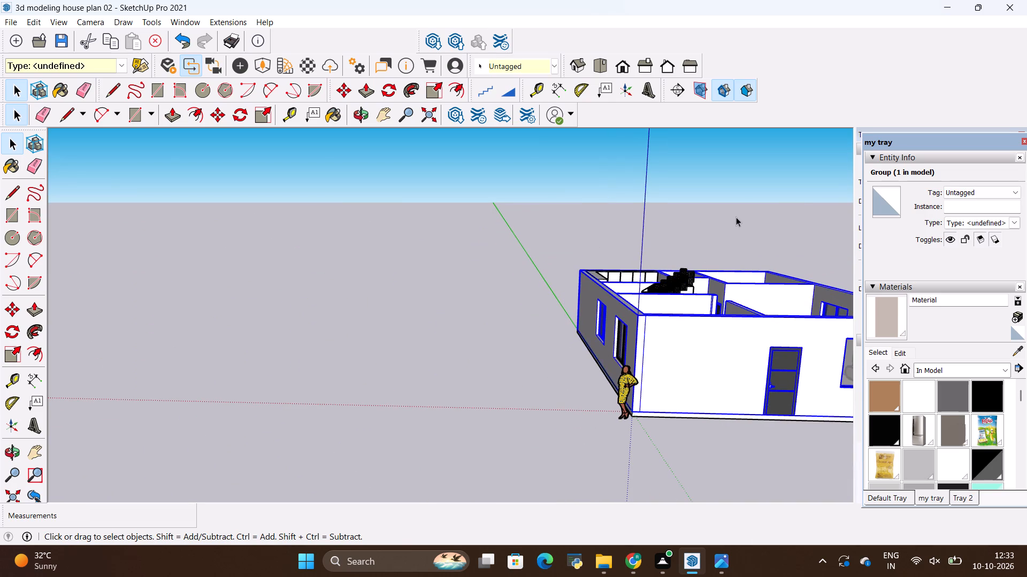
Examine the kitchen's cooktop, chimney and cabinets from above and from several angles across the house.
scroll(706, 277, "up", 2)
middle_click_drag(708, 277, 672, 435)
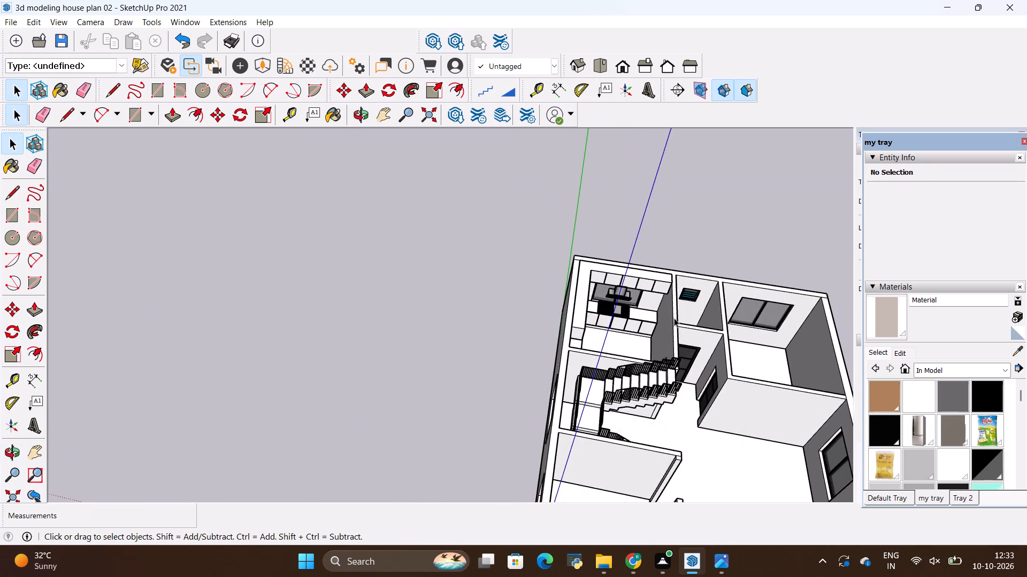
scroll(668, 308, "up", 10)
scroll(622, 308, "up", 3)
scroll(556, 295, "up", 3)
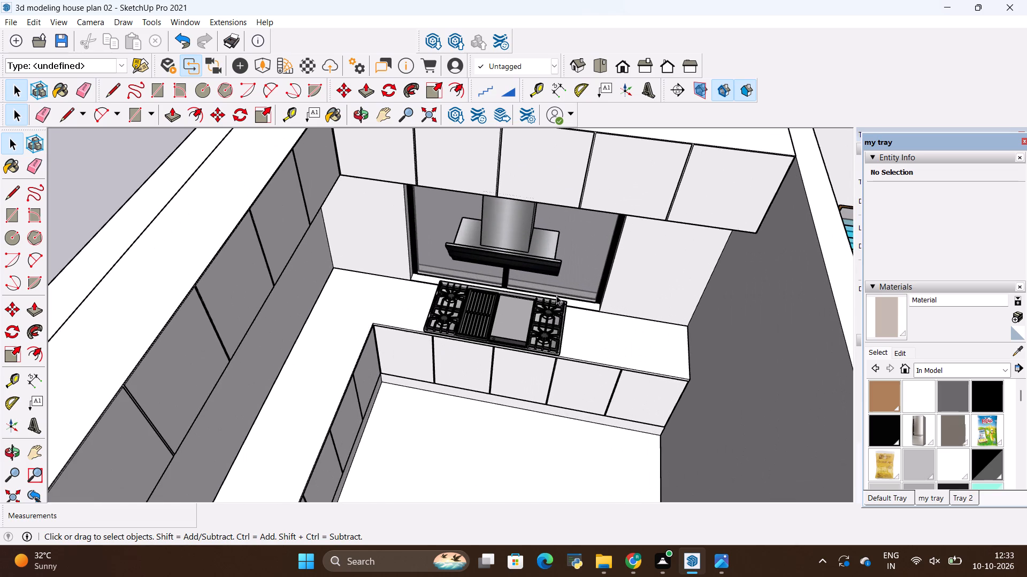
scroll(556, 295, "down", 9)
middle_click_drag(558, 364, 609, 300)
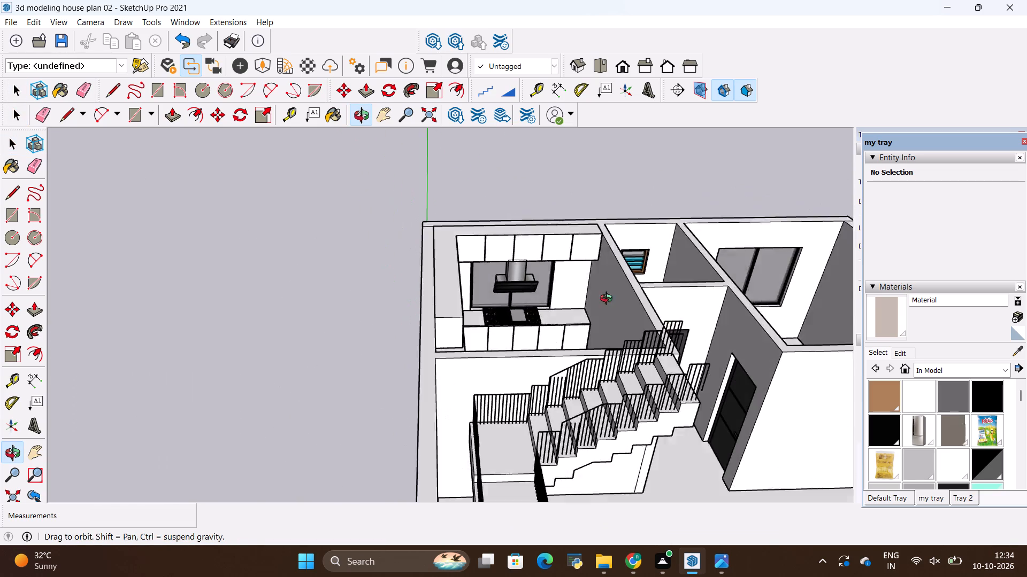
middle_click_drag(609, 300, 574, 291)
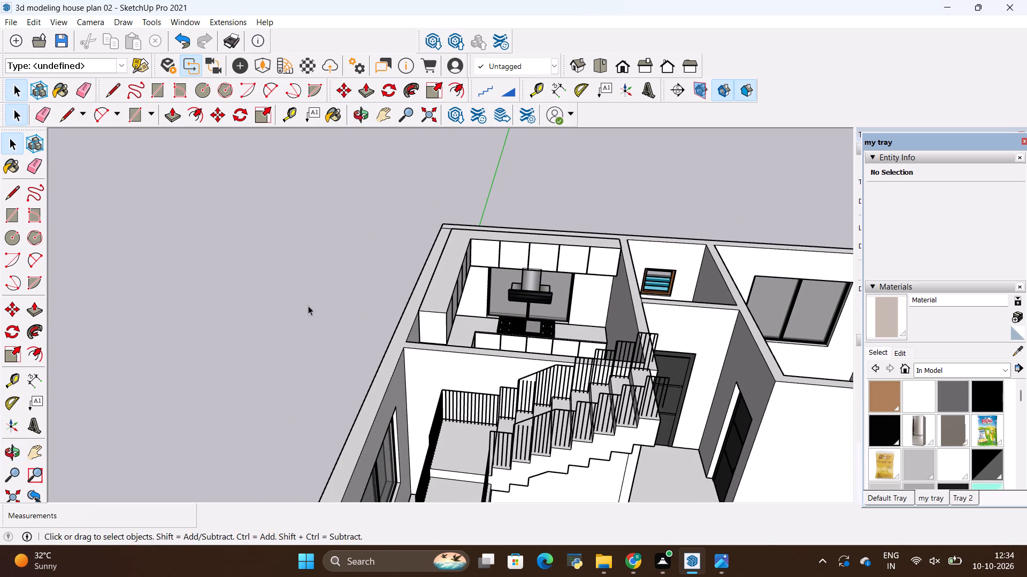
middle_click(298, 306)
middle_click_drag(516, 303, 581, 338)
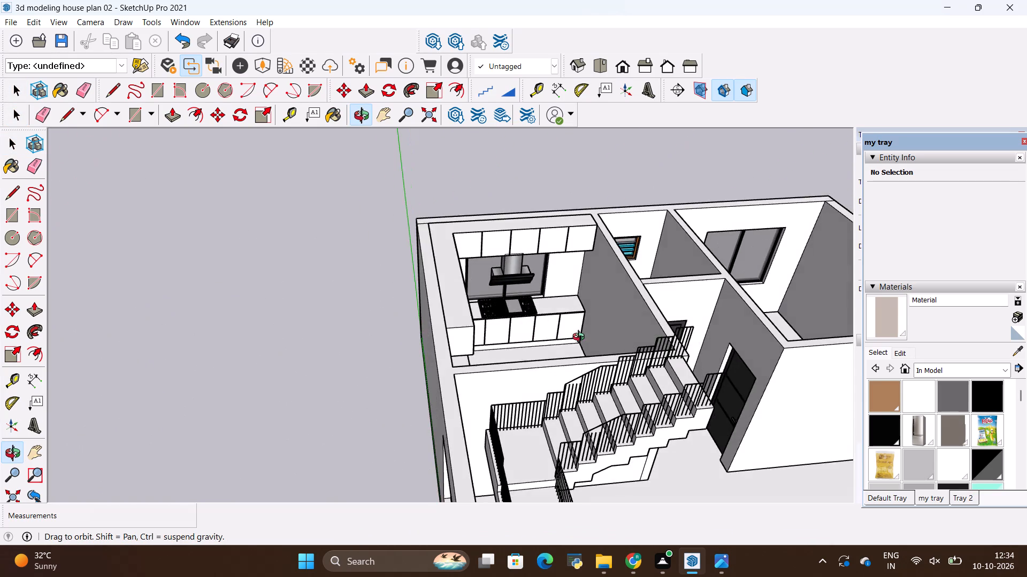
middle_click_drag(581, 338, 580, 334)
scroll(530, 238, "up", 3)
scroll(515, 367, "up", 1)
middle_click_drag(518, 364, 364, 352)
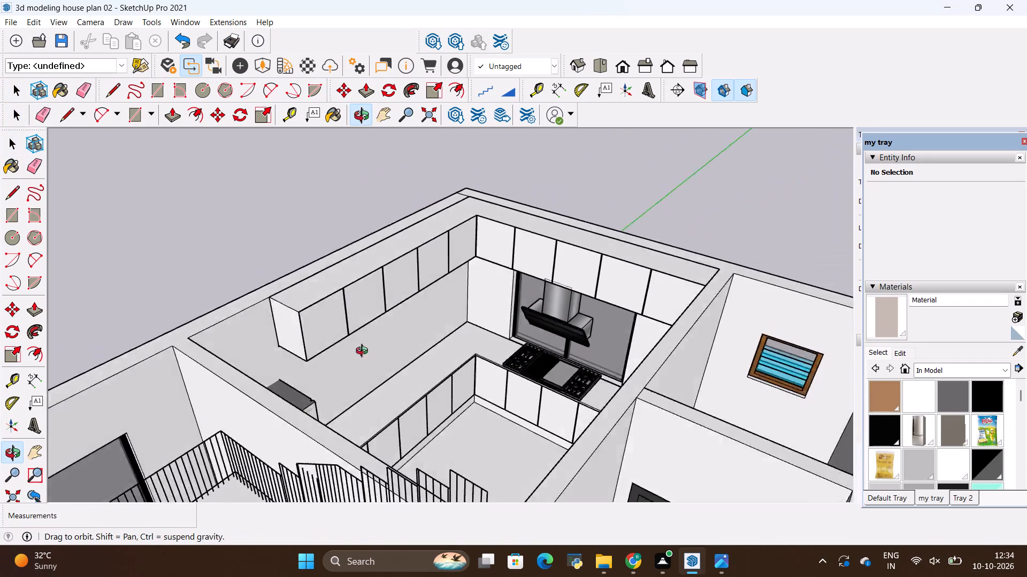
middle_click_drag(364, 352, 400, 346)
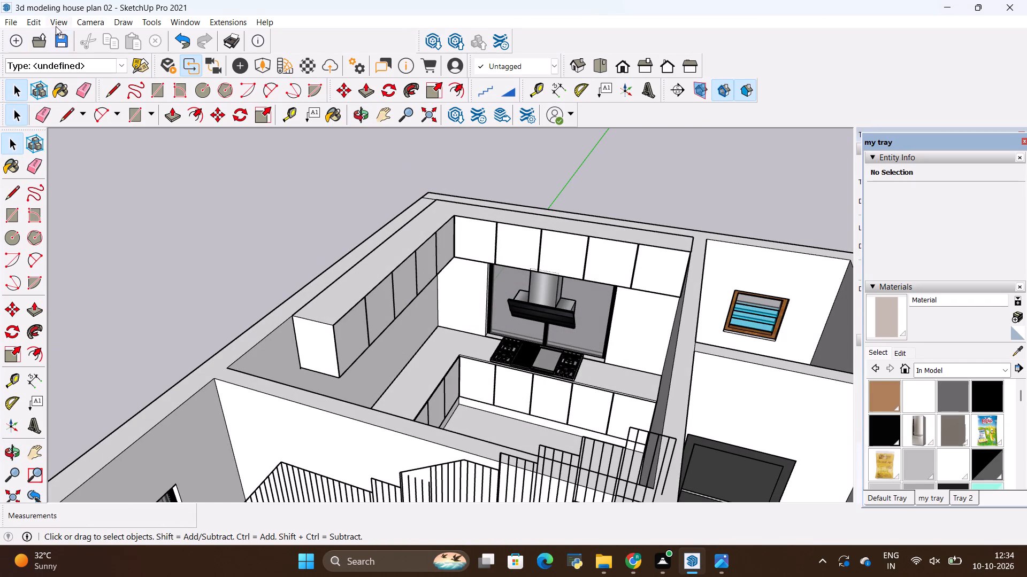
Import the SKT_Nearly+Natural+5'+Kentia+Palm+Silk+Tree model and place it on the kitchen counter near the corner.
left_click(14, 17)
left_click(60, 240)
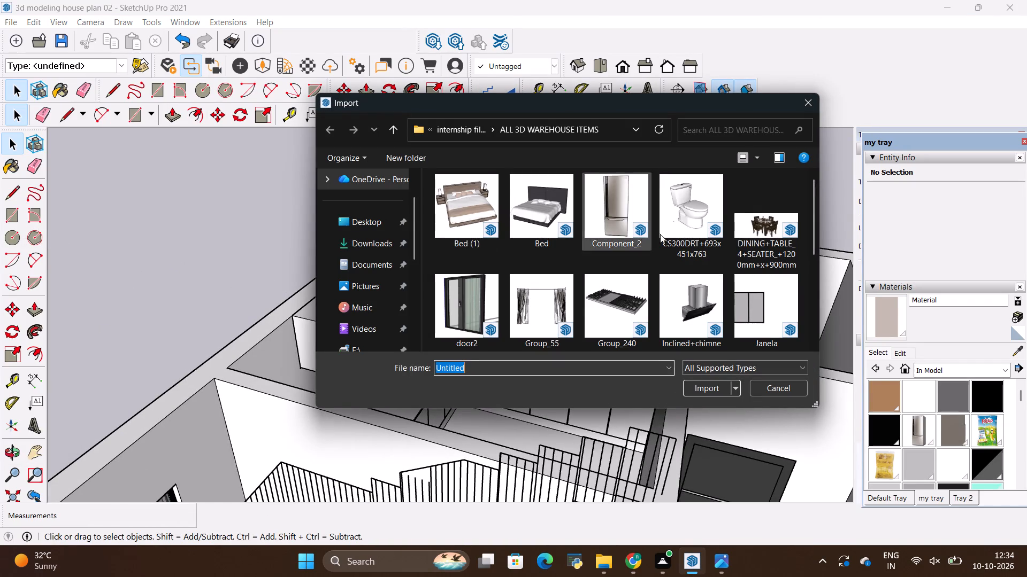
scroll(616, 240, "down", 5)
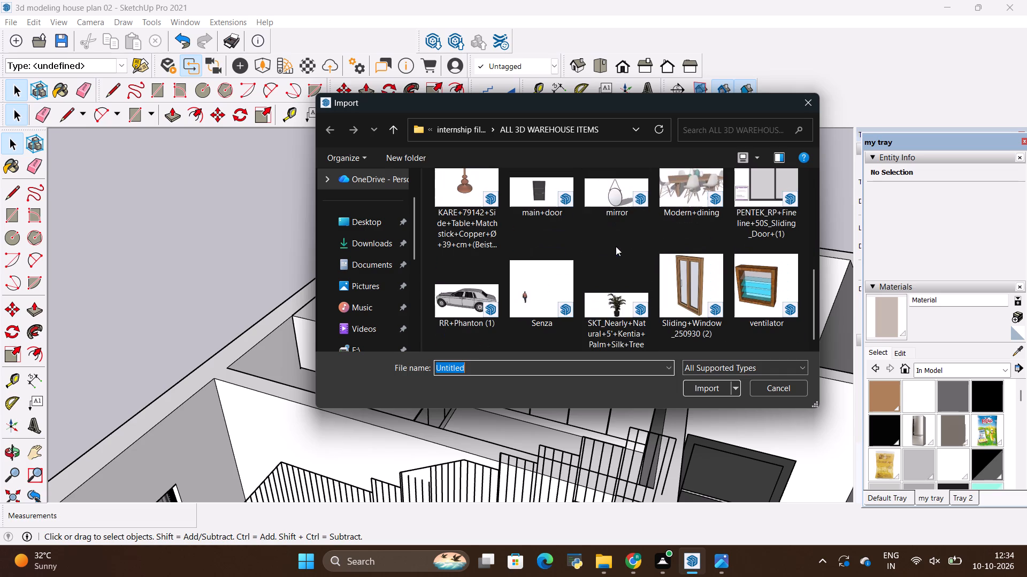
left_click(593, 296)
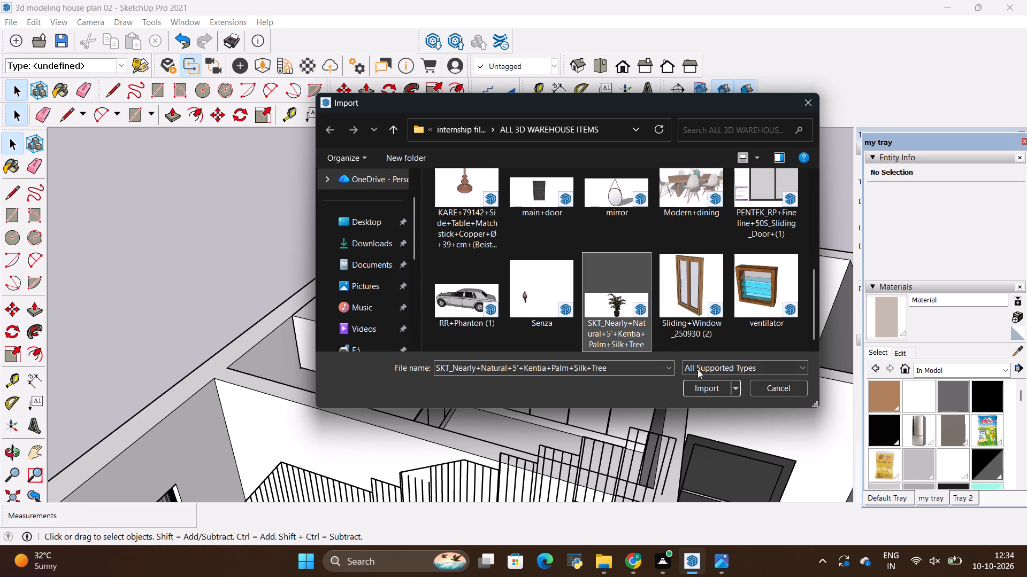
left_click(697, 389)
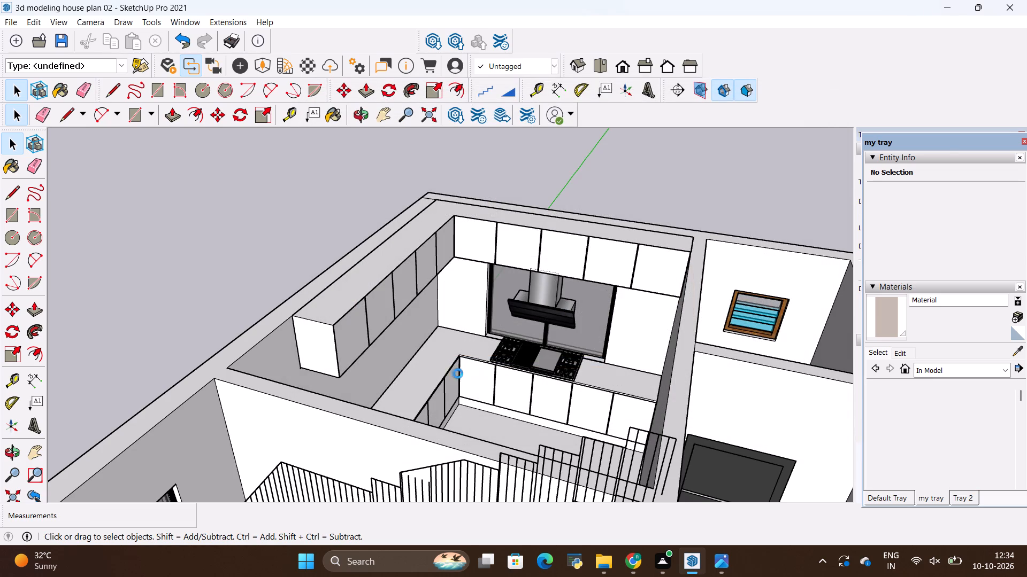
left_click(620, 323)
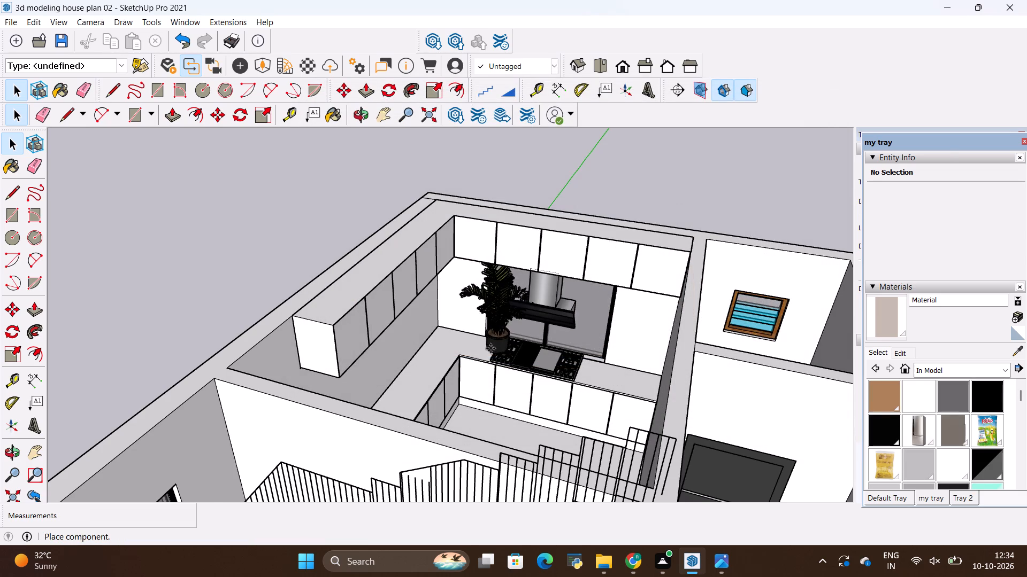
left_click(434, 361)
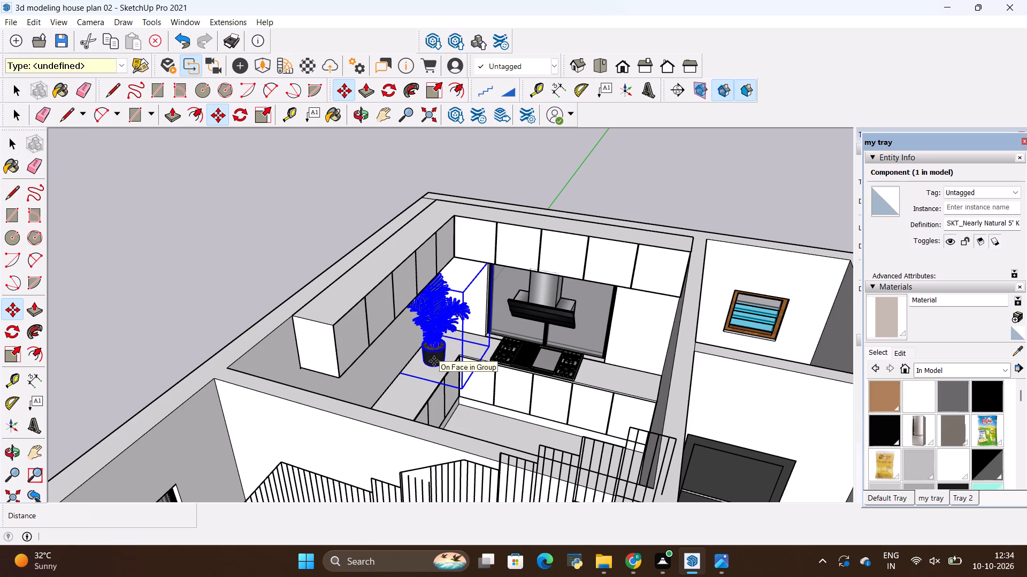
Scale the potted palm down uniformly to about 0.66 from its top corner.
key("s")
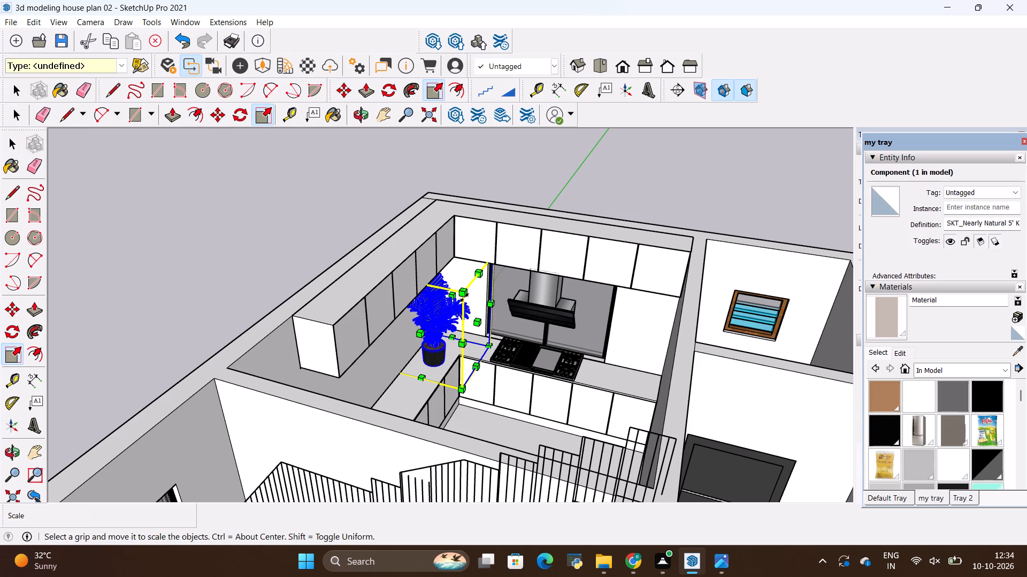
left_click(465, 290)
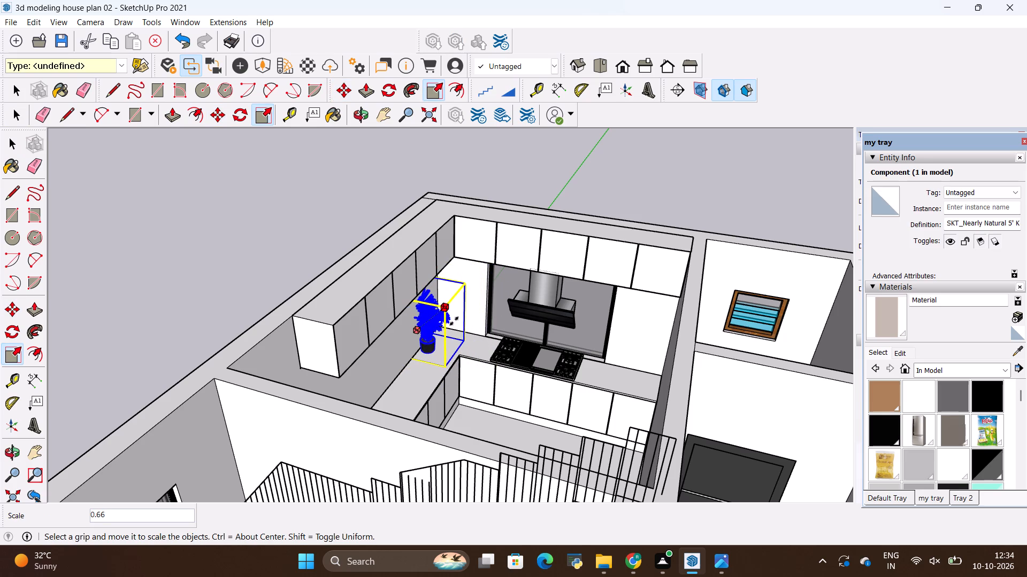
left_click(454, 321)
key("space")
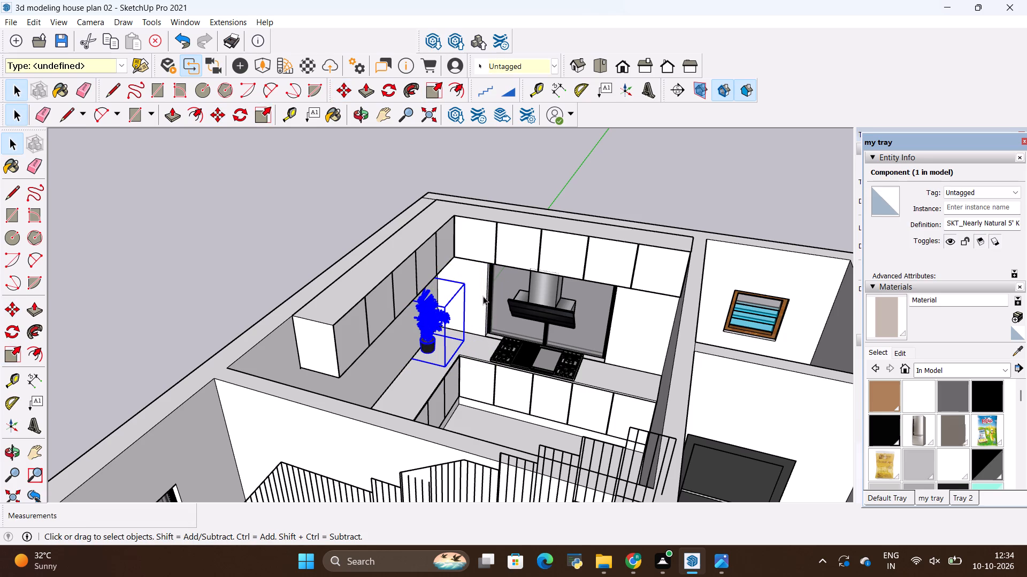
Move the potted palm about 1' 4" along the counter toward the window wall beside the cooktop, and clear the selection.
key("m")
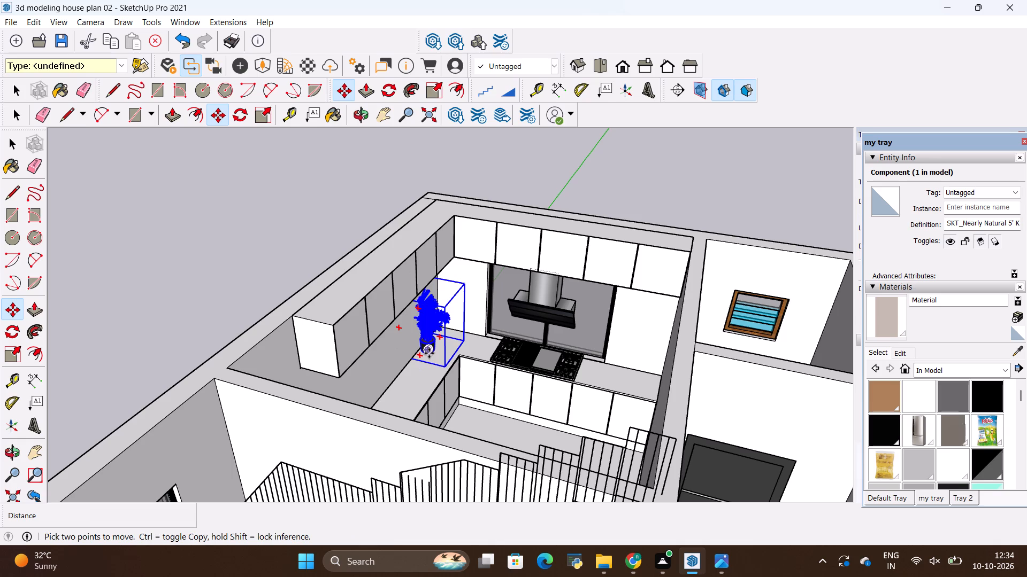
left_click(430, 352)
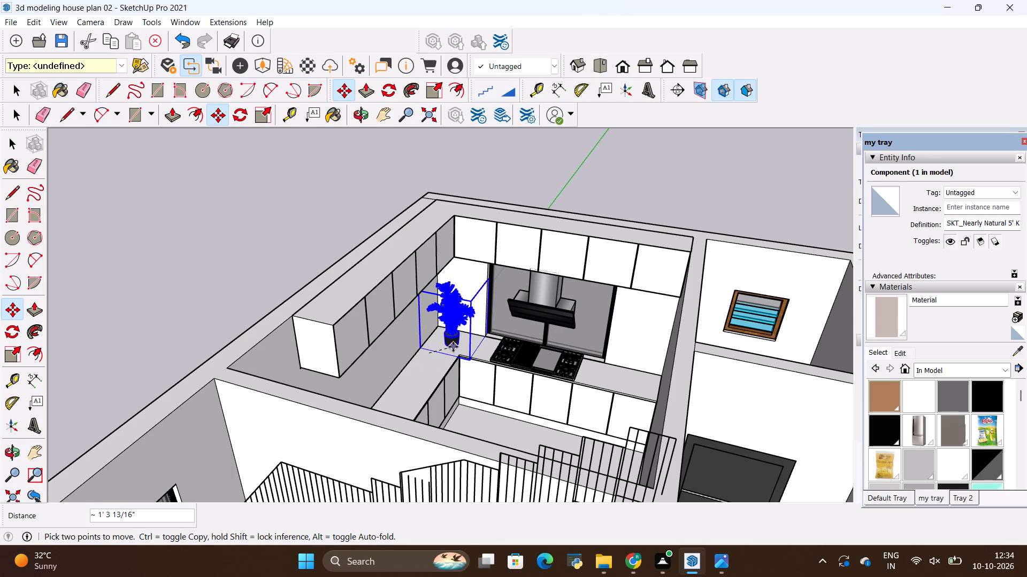
left_click(453, 347)
key("space")
left_click(315, 260)
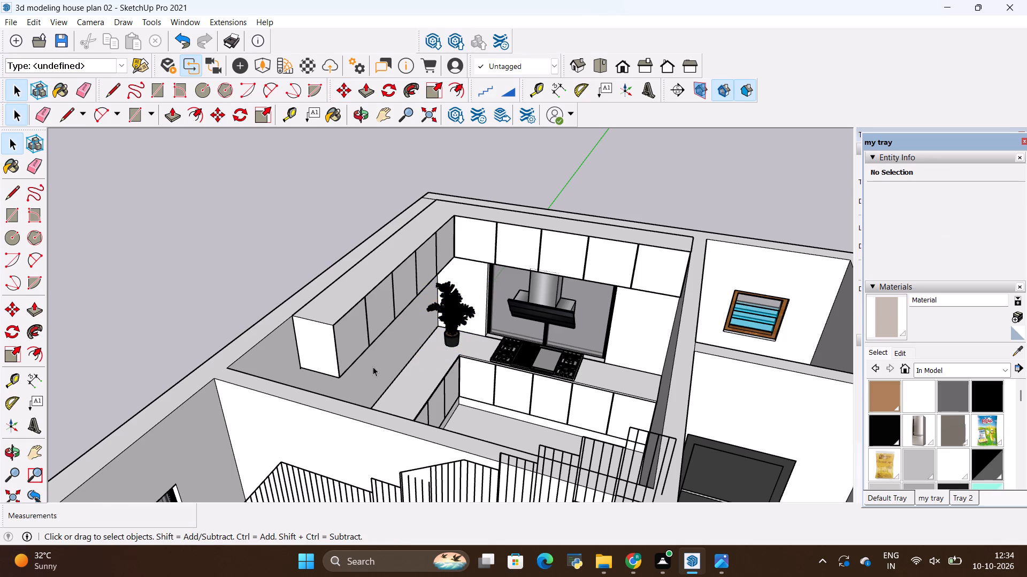
Examine the potted palm, chimney, cooktop and upper and lower cabinets in the kitchen from several angles.
scroll(404, 369, "up", 2)
scroll(639, 315, "up", 3)
scroll(421, 257, "down", 4)
middle_click_drag(402, 316, 426, 334)
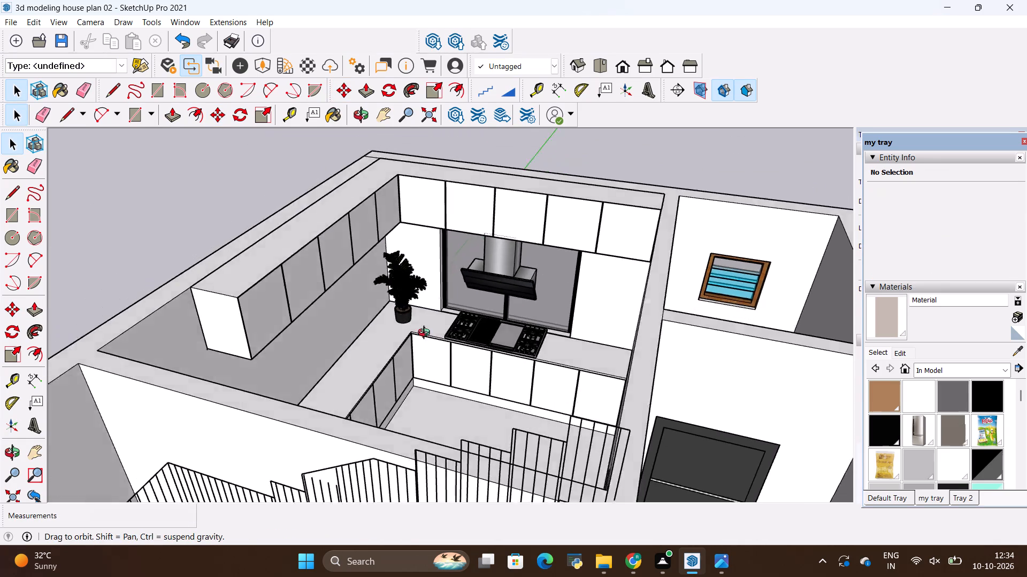
middle_click_drag(426, 334, 487, 345)
scroll(417, 293, "up", 8)
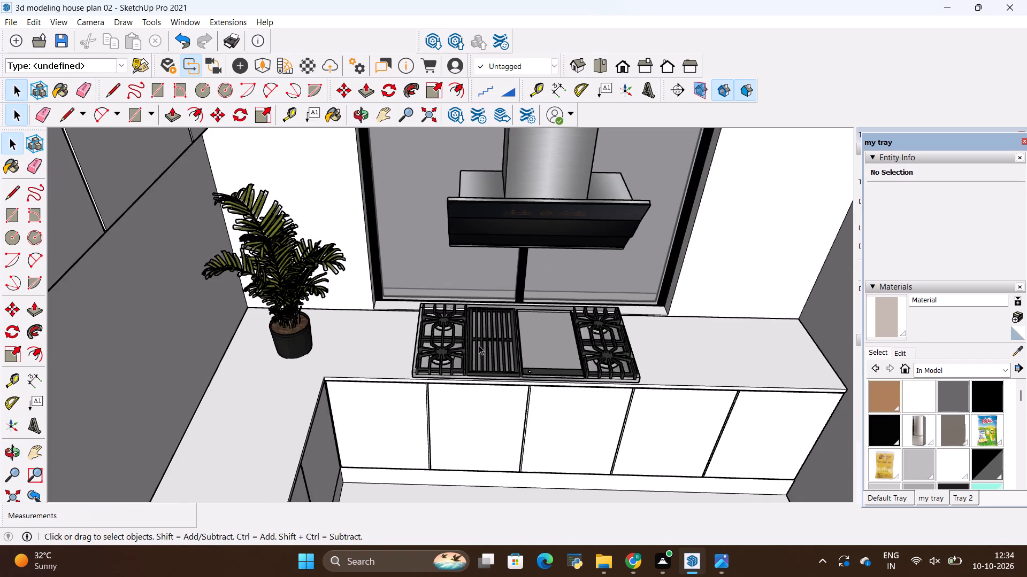
middle_click_drag(457, 354, 563, 181)
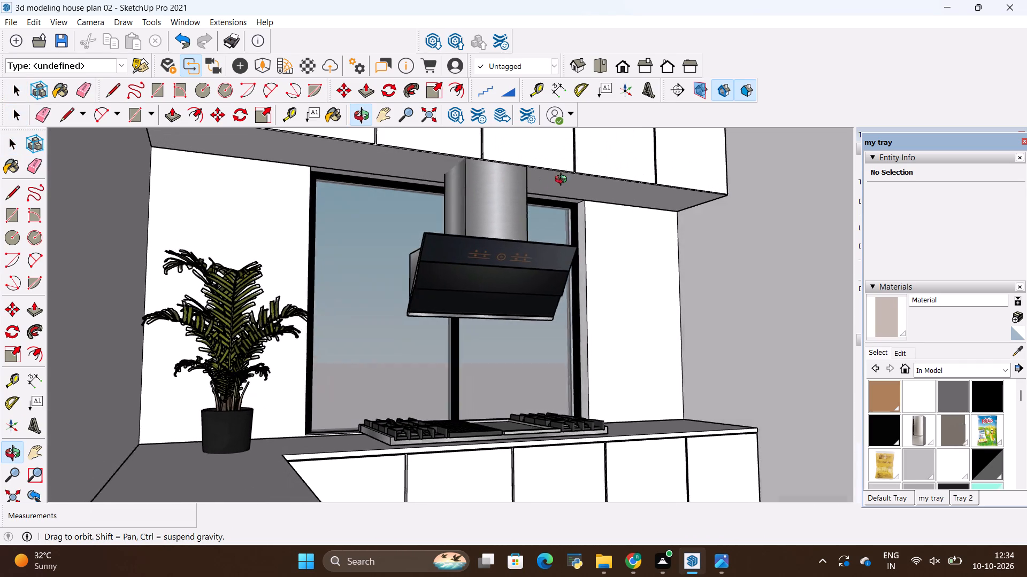
middle_click_drag(563, 181, 570, 182)
middle_click_drag(382, 269, 158, 389)
scroll(155, 389, "down", 6)
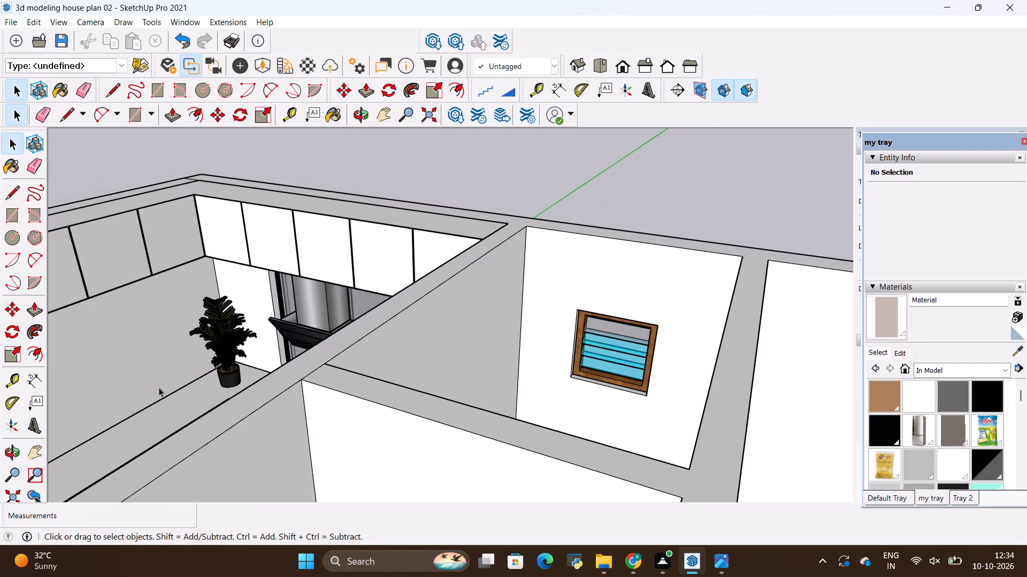
scroll(160, 386, "down", 5)
scroll(501, 294, "down", 6)
scroll(630, 308, "down", 5)
scroll(412, 311, "up", 5)
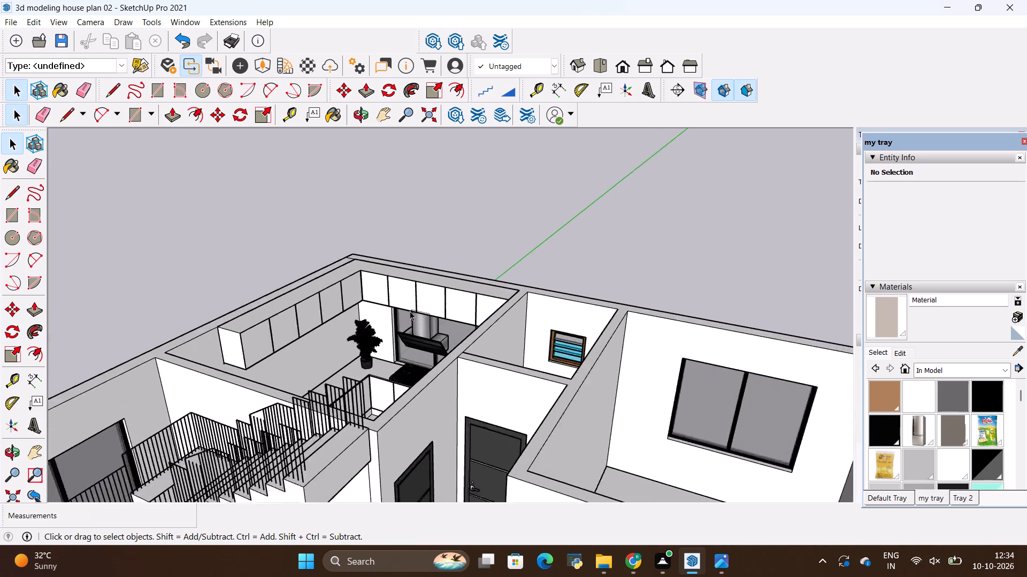
scroll(410, 311, "up", 7)
scroll(304, 306, "down", 5)
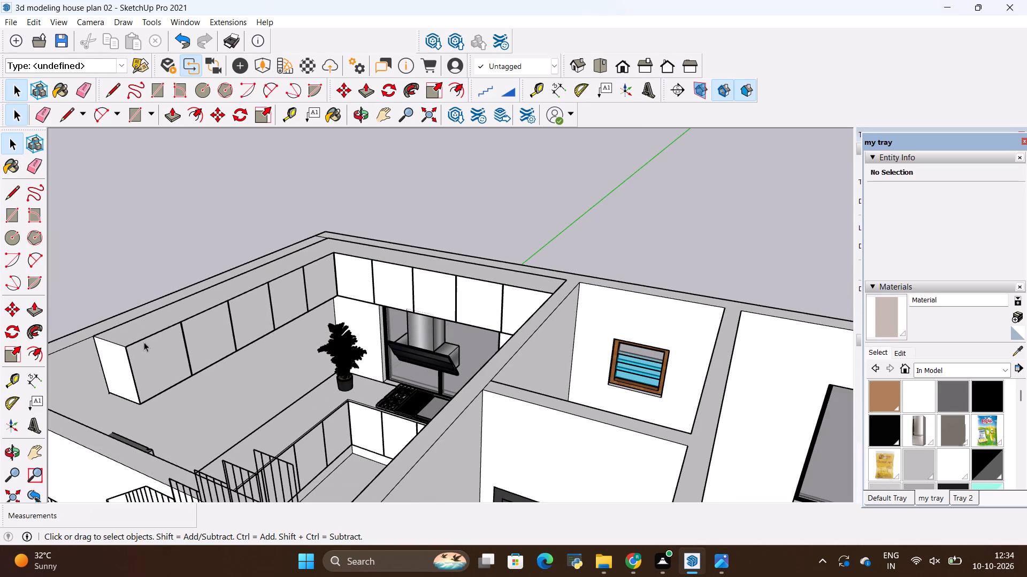
scroll(144, 342, "up", 20)
scroll(144, 342, "up", 14)
scroll(273, 278, "up", 3)
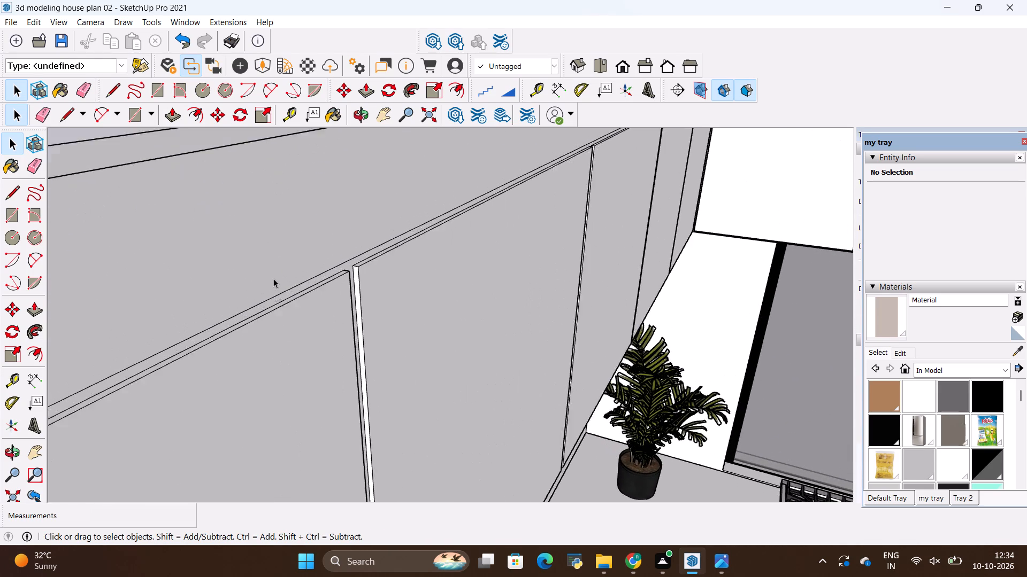
scroll(273, 278, "up", 3)
scroll(273, 278, "down", 20)
scroll(273, 278, "down", 11)
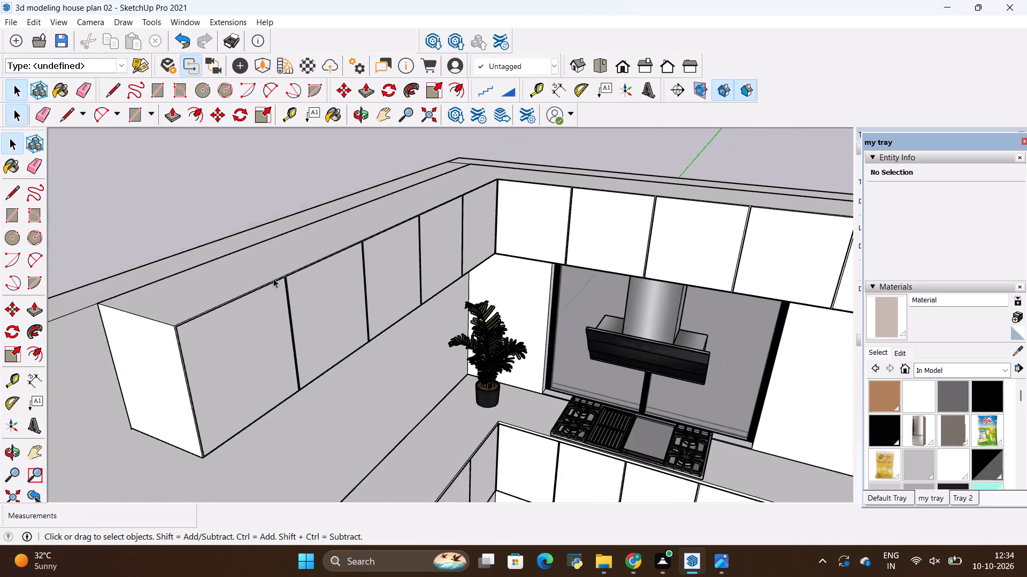
scroll(273, 278, "down", 12)
key("space")
left_click(474, 189)
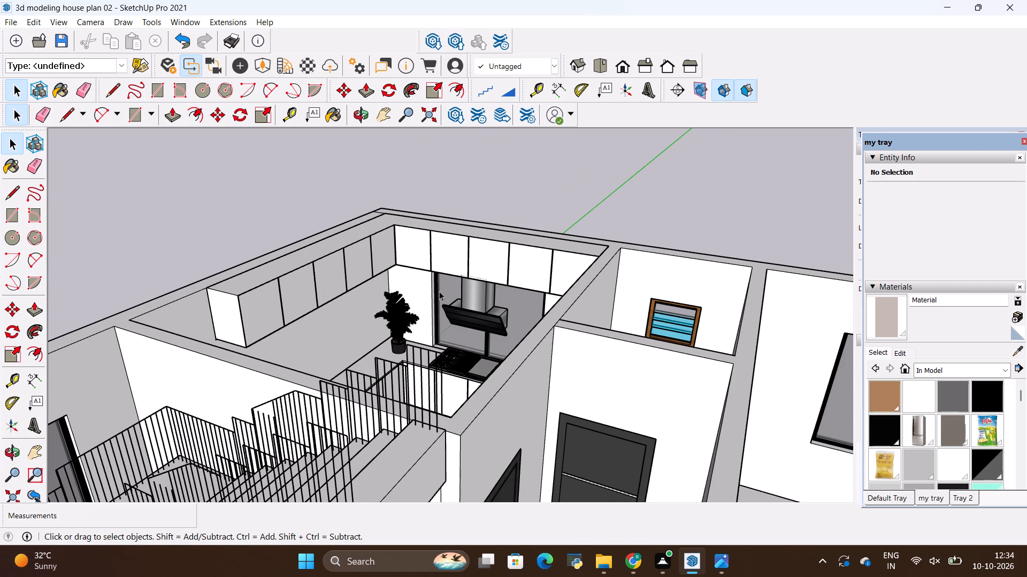
scroll(439, 293, "up", 3)
middle_click_drag(416, 326, 427, 328)
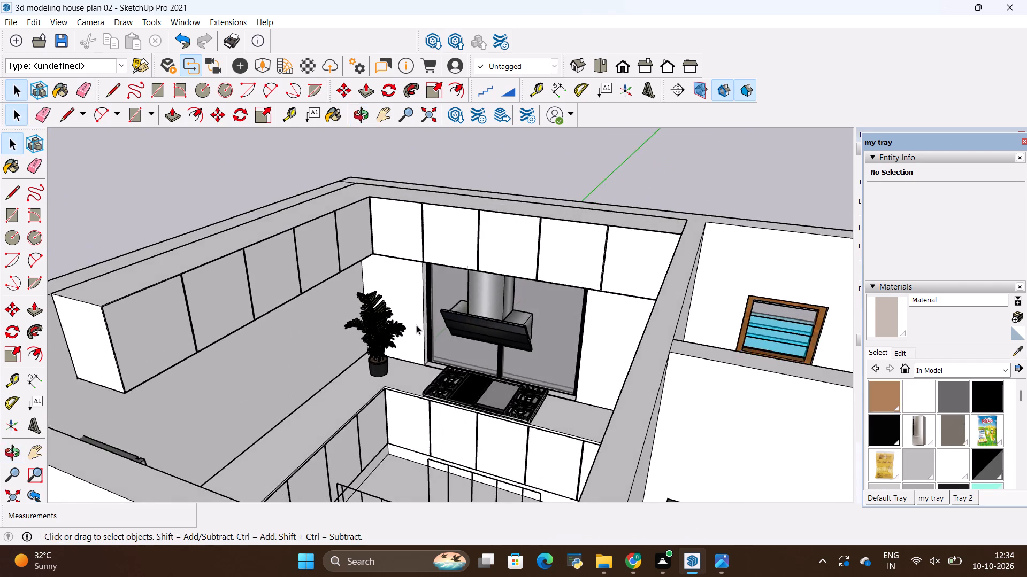
scroll(416, 325, "up", 3)
middle_click_drag(420, 334, 381, 397)
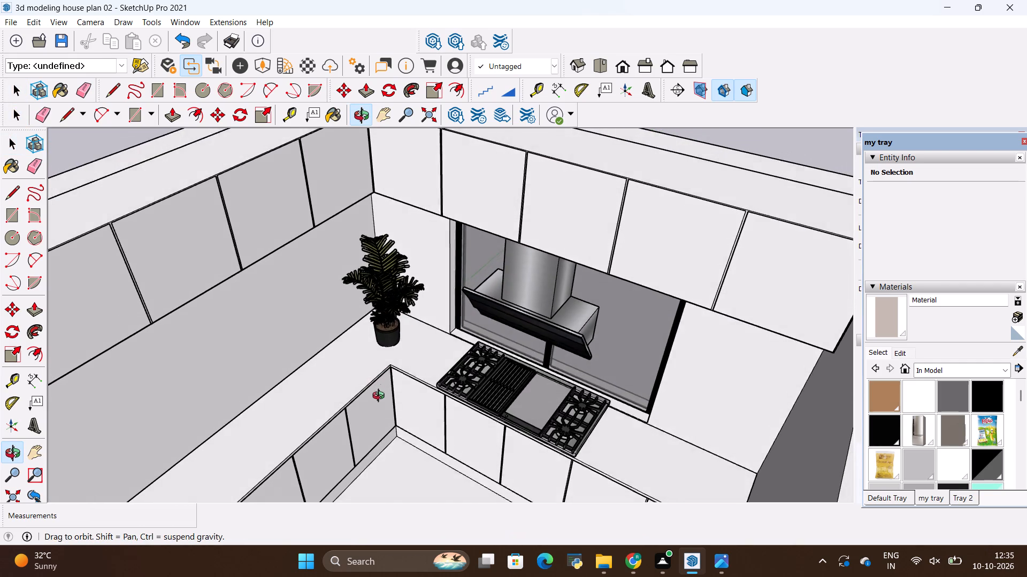
middle_click_drag(381, 397, 380, 407)
scroll(379, 407, "down", 5)
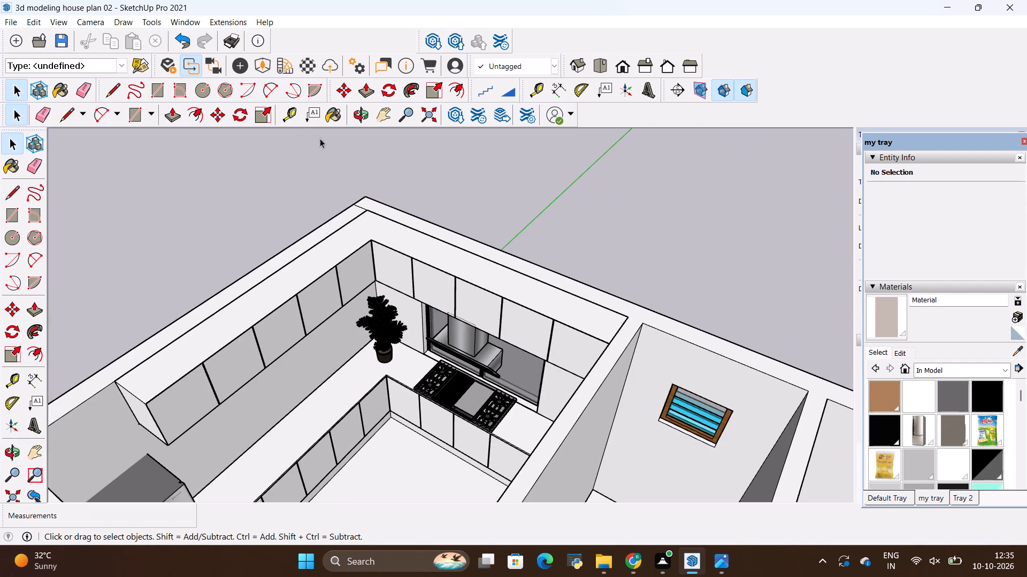
Create a new material using the beige texture image 633eb4499d468b2c37aed68b848ff5e6 from the all materials folder.
left_click(1016, 316)
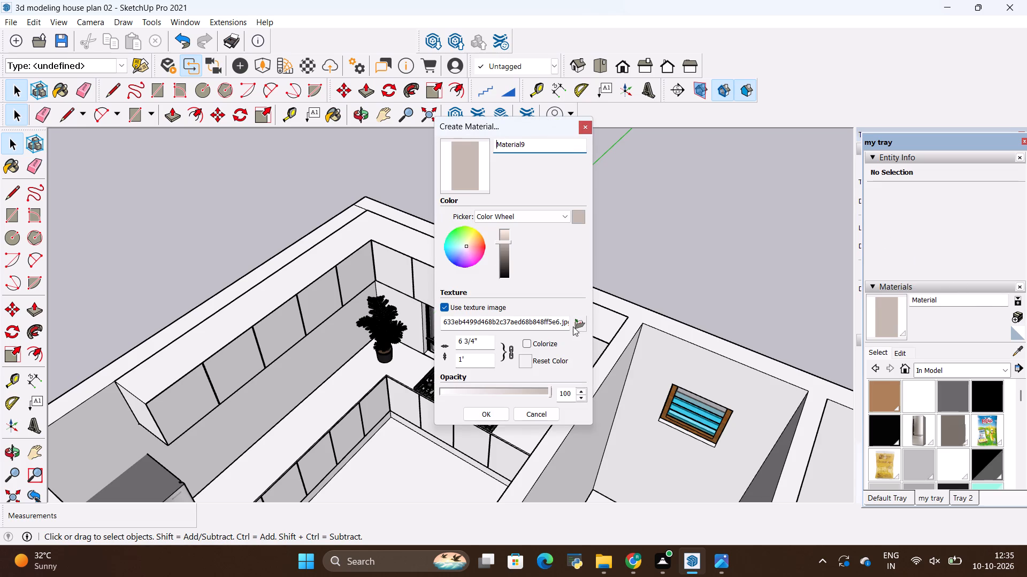
left_click(573, 326)
scroll(535, 278, "down", 7)
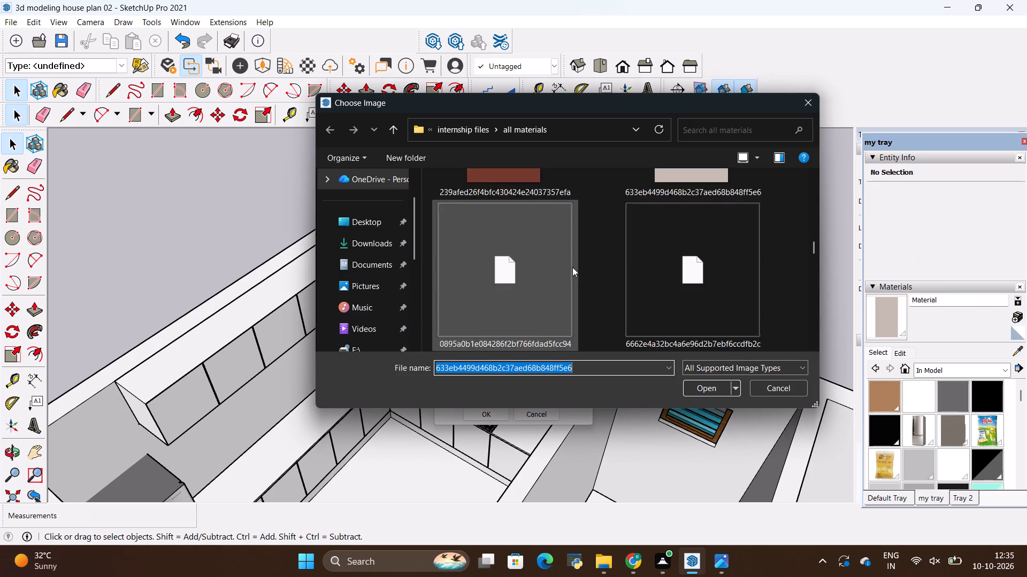
scroll(572, 267, "down", 5)
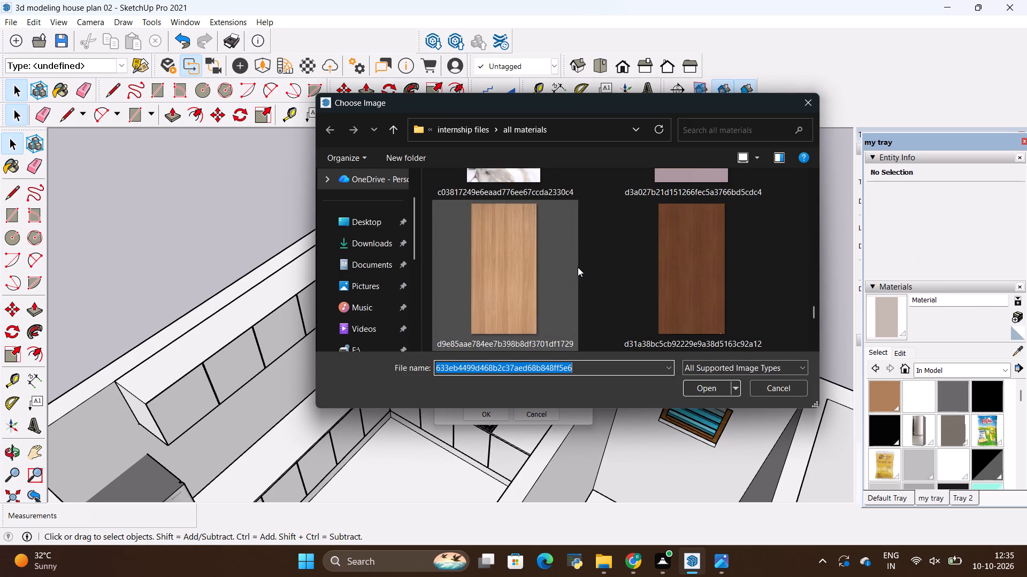
scroll(578, 267, "down", 8)
scroll(579, 267, "up", 12)
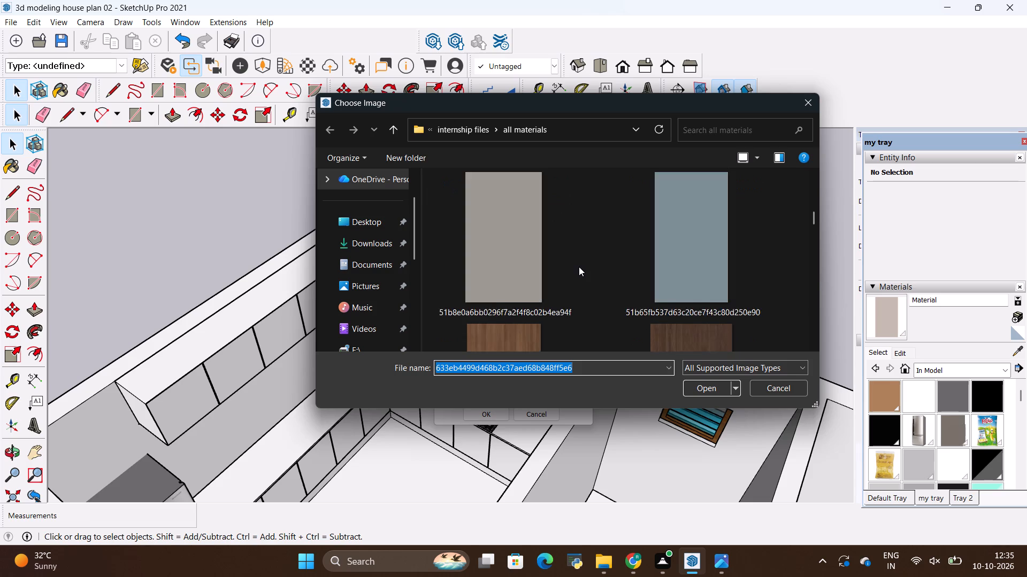
scroll(579, 267, "up", 9)
scroll(579, 267, "down", 5)
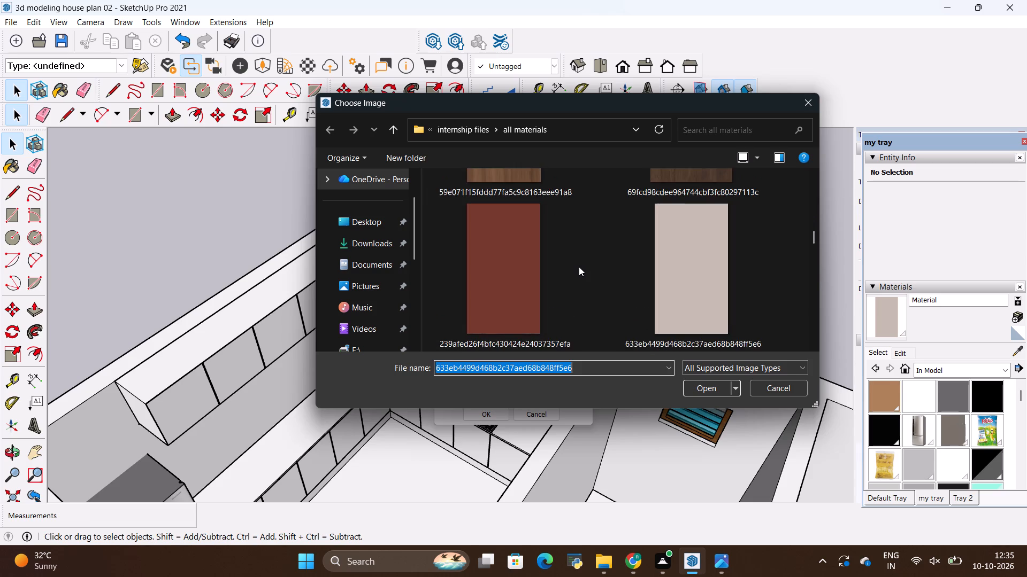
scroll(579, 267, "down", 2)
scroll(579, 267, "up", 2)
left_click(680, 237)
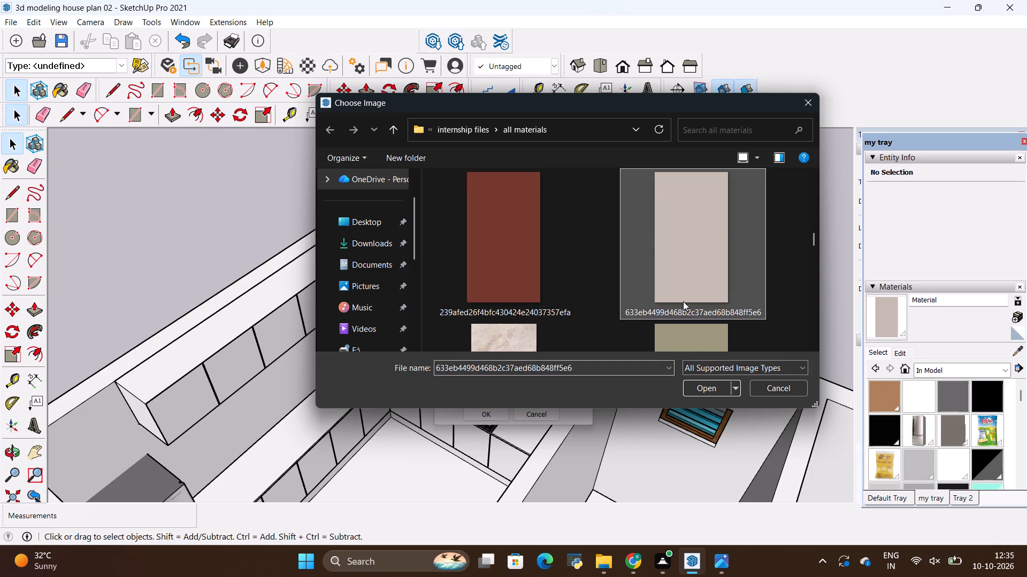
left_click(703, 394)
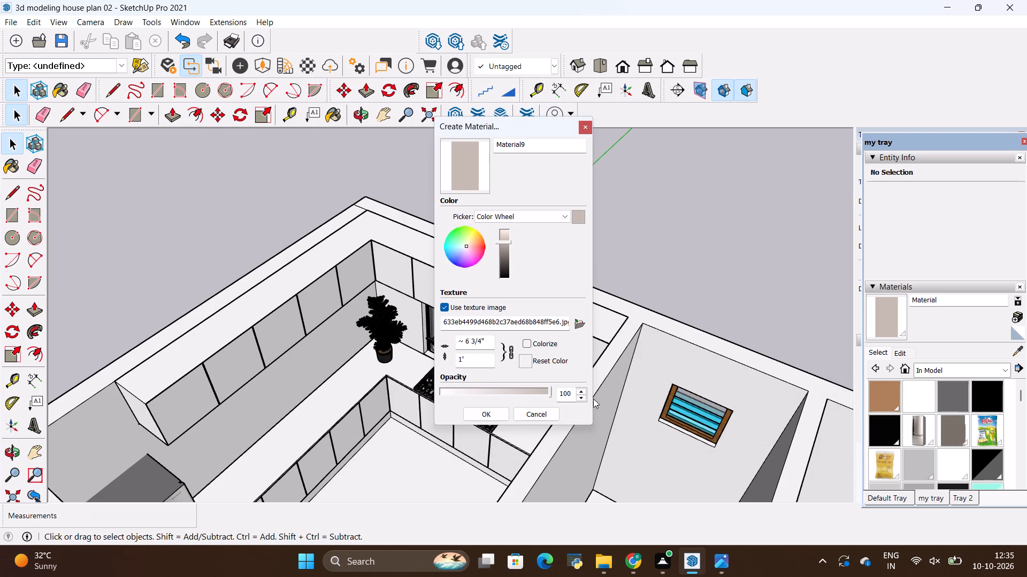
left_click(484, 415)
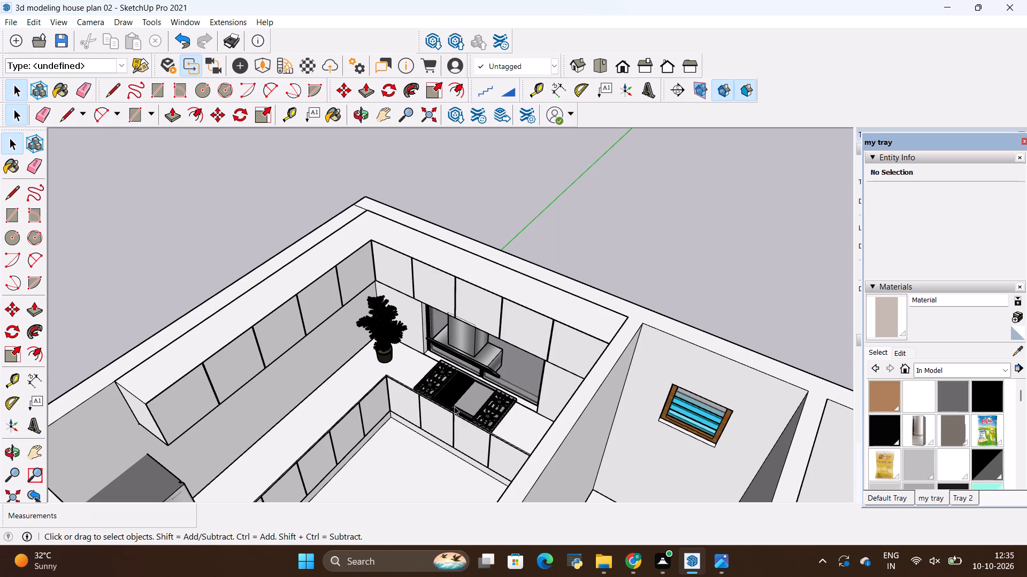
Paint the five upper cabinet doors along the fridge wall with the new beige textured material.
left_click(191, 409)
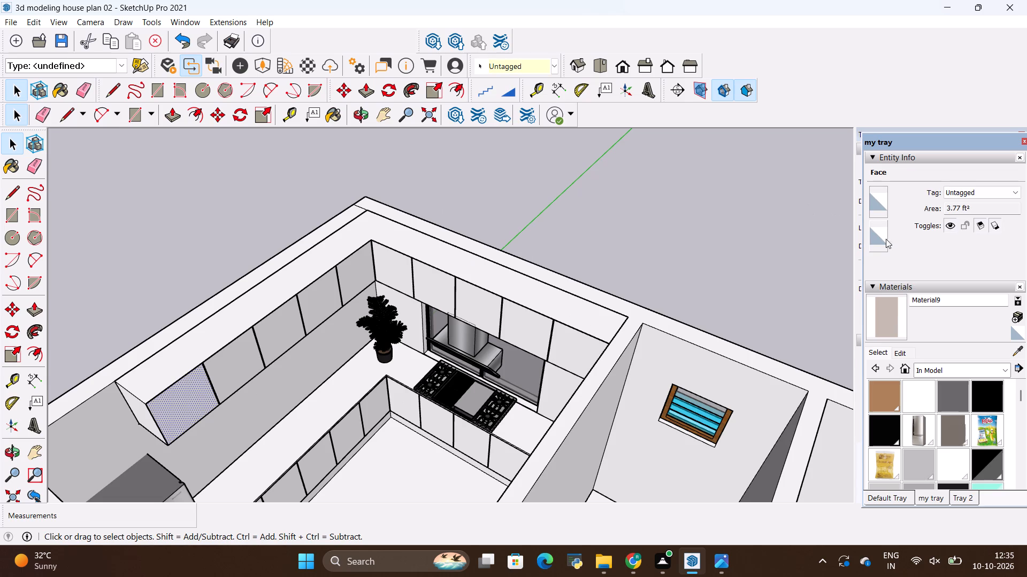
left_click(886, 308)
left_click(178, 397)
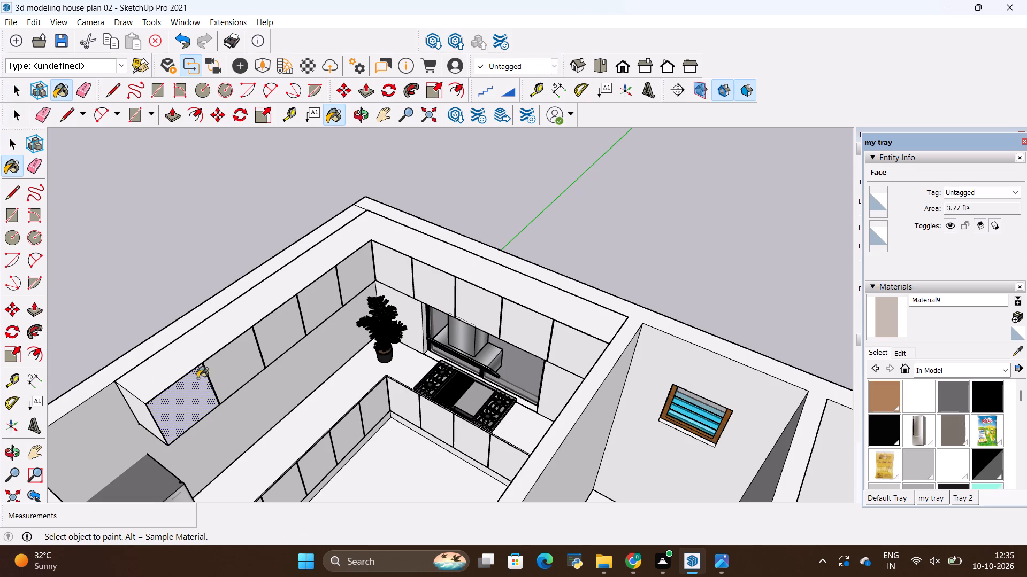
left_click(226, 370)
left_click(275, 350)
left_click(321, 318)
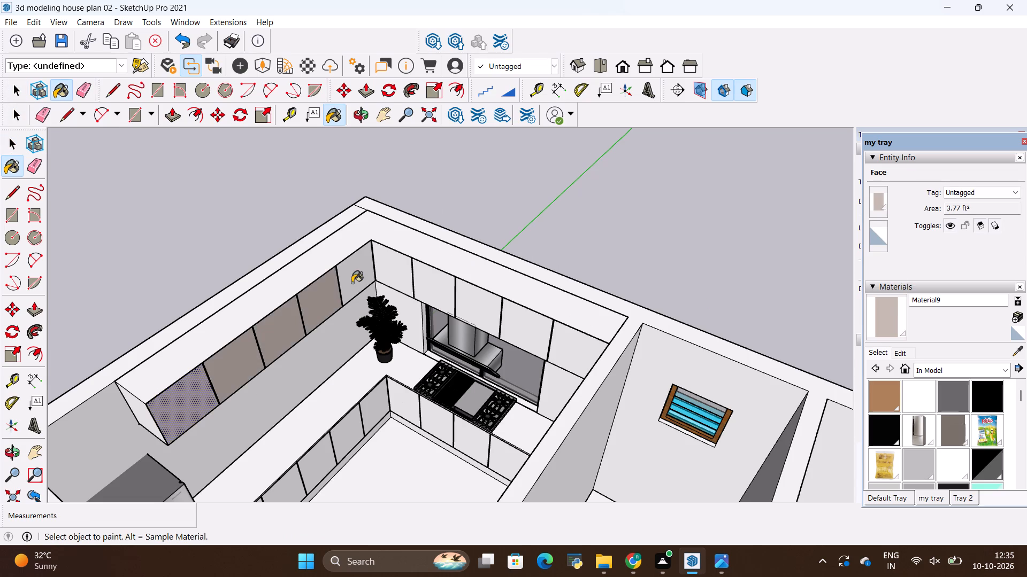
left_click(352, 283)
Paint the five upper cabinet doors above the chimney on the window wall with the same beige material.
scroll(334, 323, "up", 3)
middle_click_drag(277, 391, 402, 244)
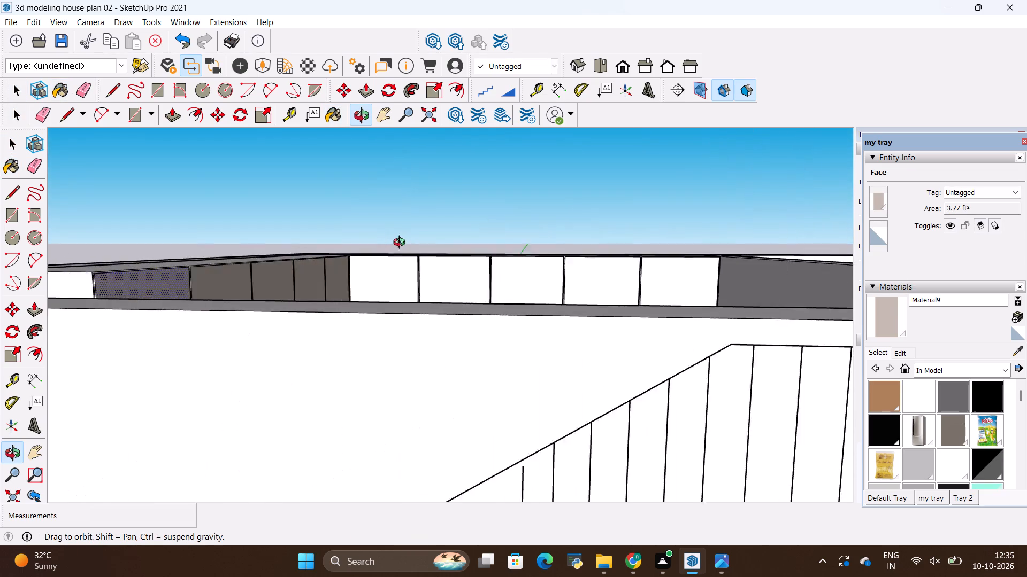
middle_click_drag(402, 244, 328, 308)
scroll(155, 391, "up", 17)
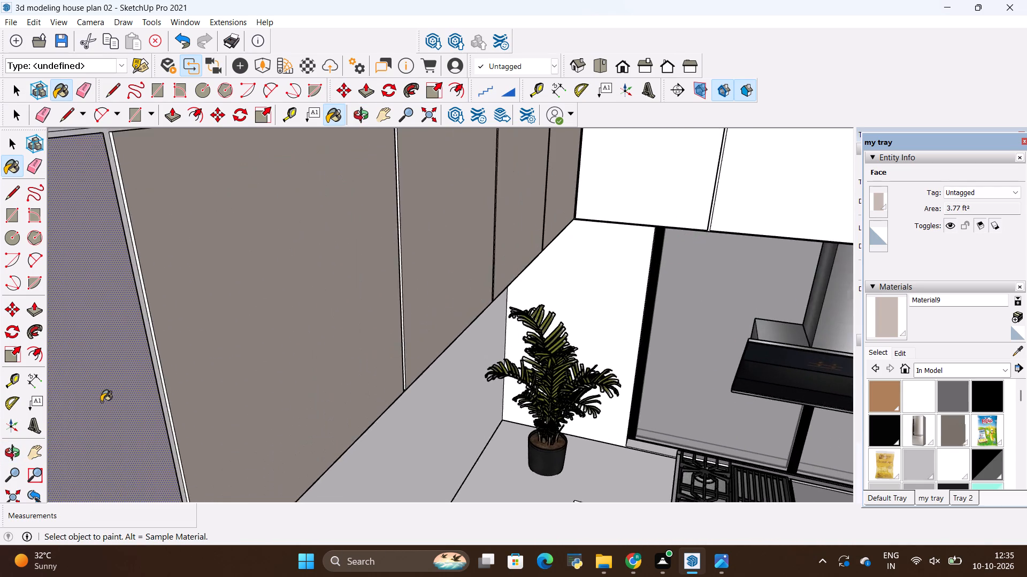
scroll(101, 402, "up", 10)
scroll(141, 381, "down", 20)
scroll(141, 381, "down", 6)
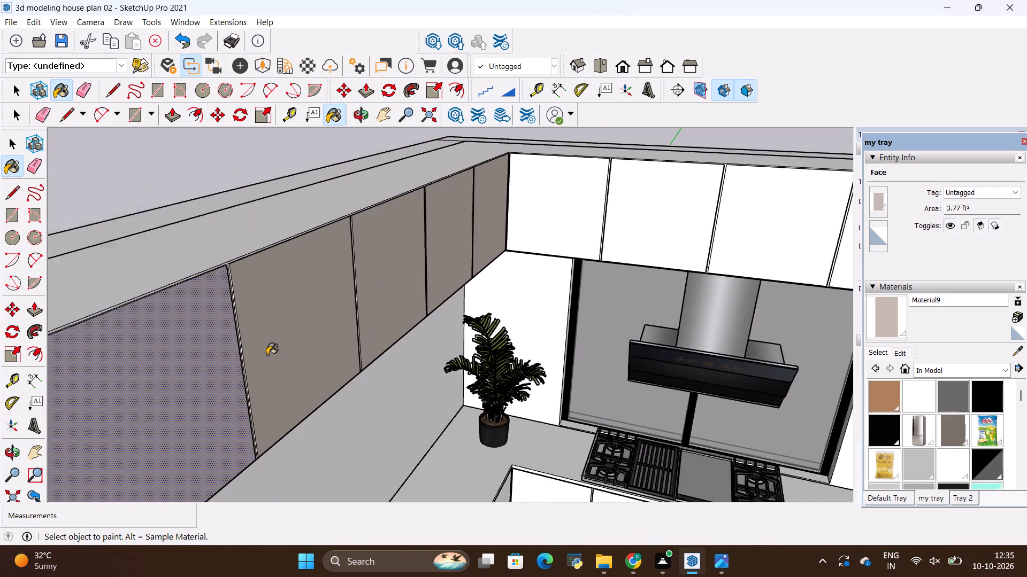
scroll(267, 355, "down", 7)
middle_click_drag(273, 379, 135, 469)
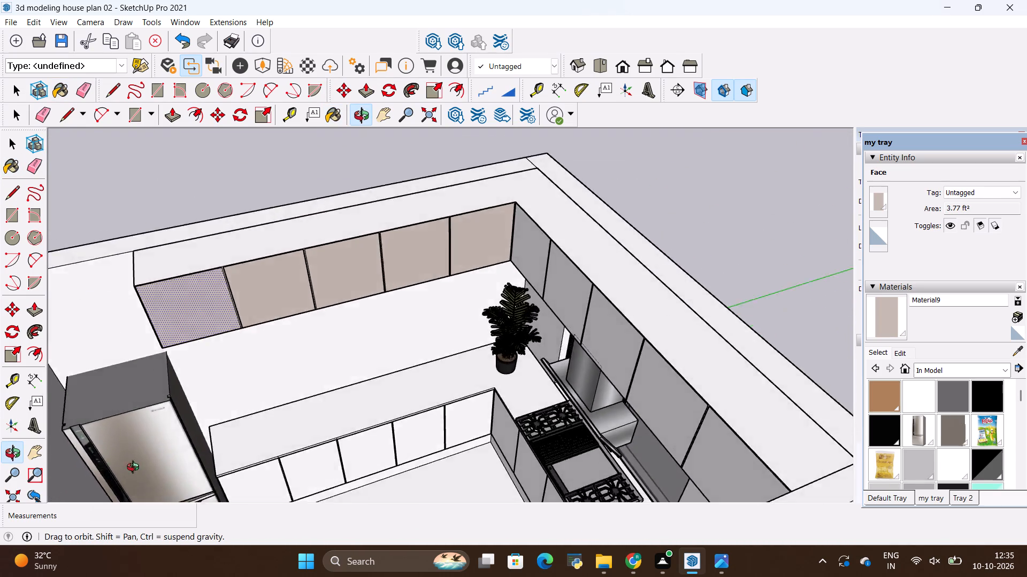
middle_click_drag(135, 469, 300, 360)
left_click(444, 258)
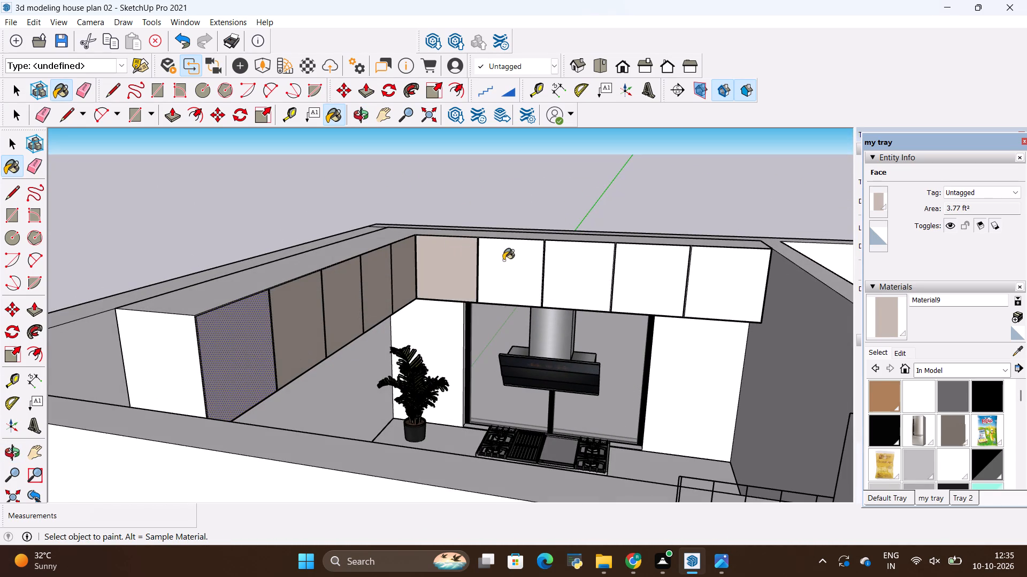
left_click(504, 260)
left_click(591, 267)
left_click(635, 266)
left_click(713, 267)
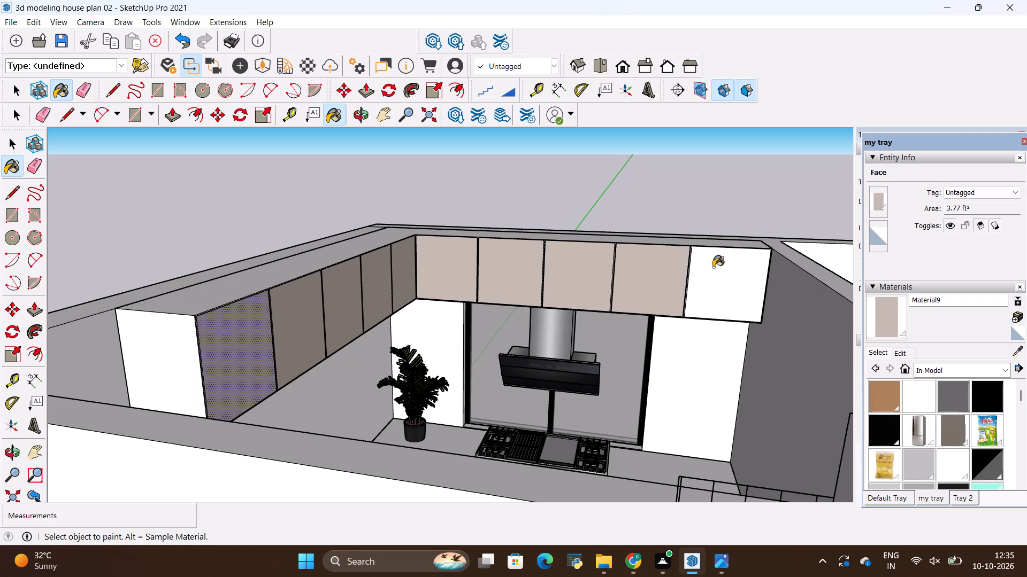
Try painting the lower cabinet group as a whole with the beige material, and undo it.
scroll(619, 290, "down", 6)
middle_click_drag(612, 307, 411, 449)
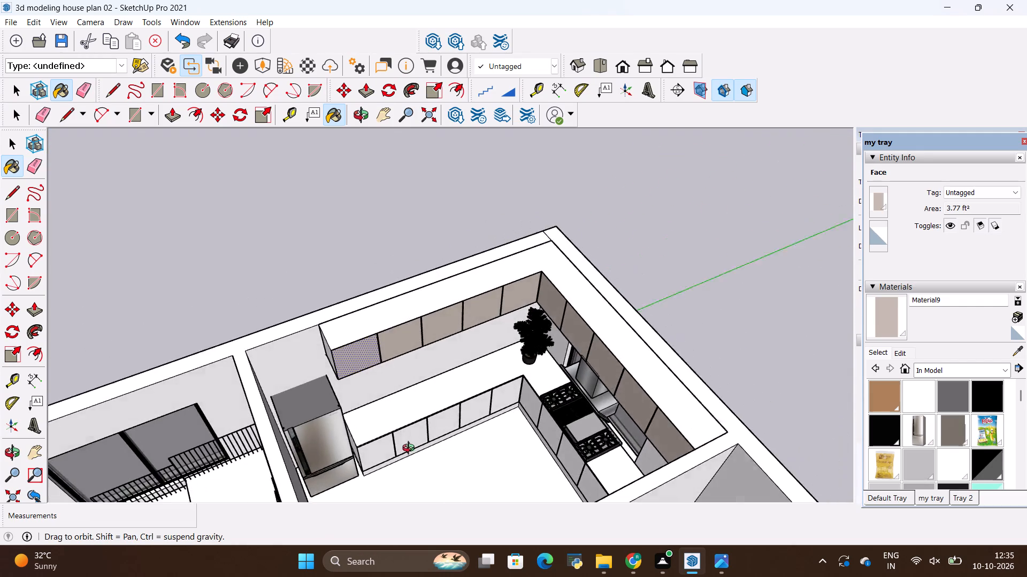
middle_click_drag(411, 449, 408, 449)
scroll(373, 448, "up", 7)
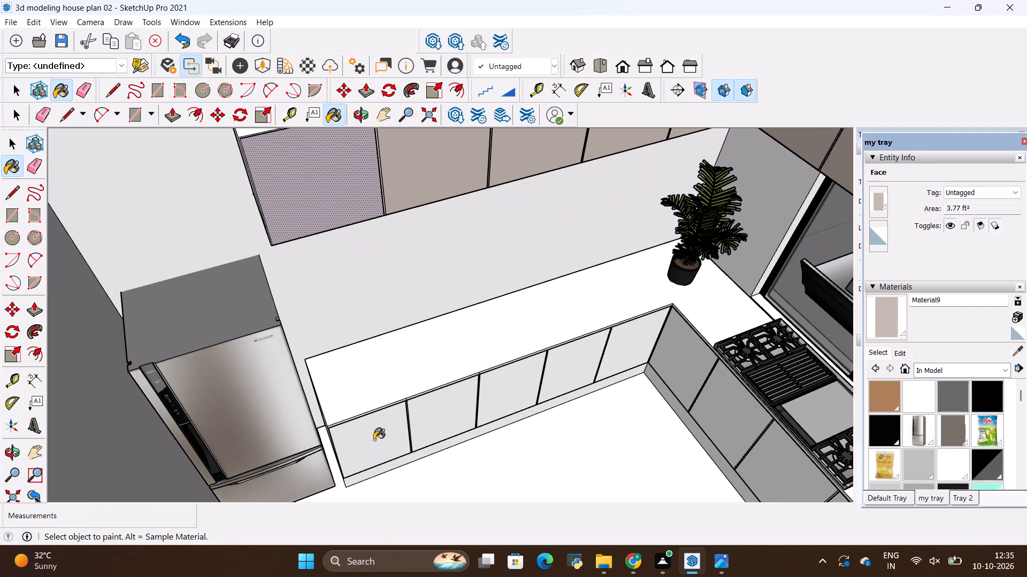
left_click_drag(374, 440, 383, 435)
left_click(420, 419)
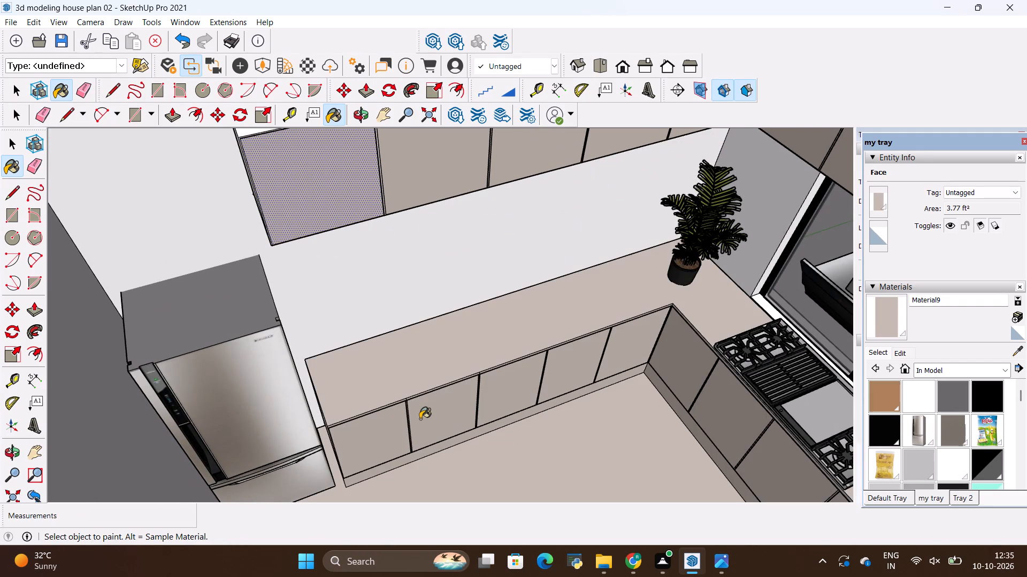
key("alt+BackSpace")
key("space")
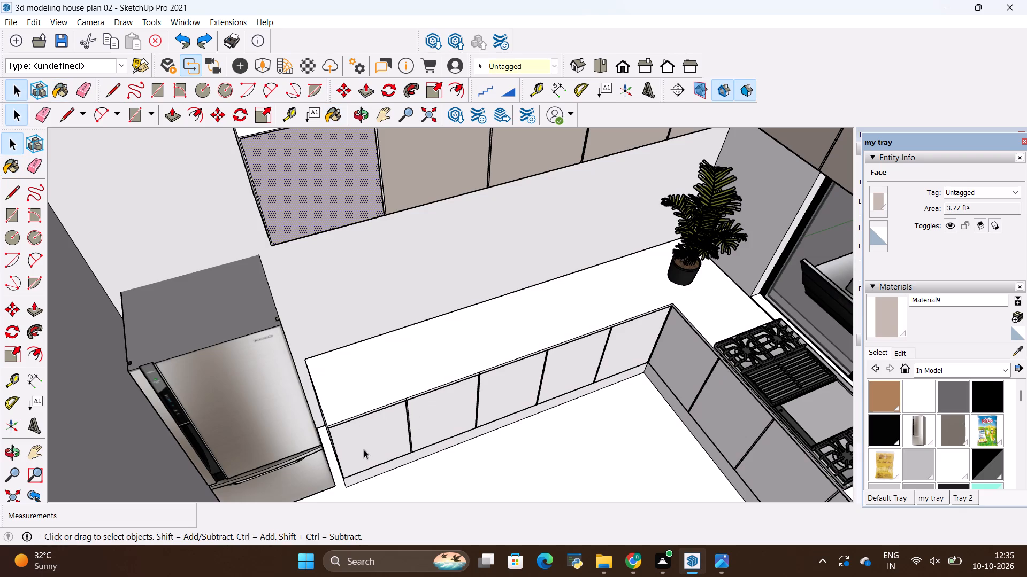
Open the lower cabinet group and paint the five door faces along the fridge wall with the beige material.
double_click(364, 449)
left_click(887, 325)
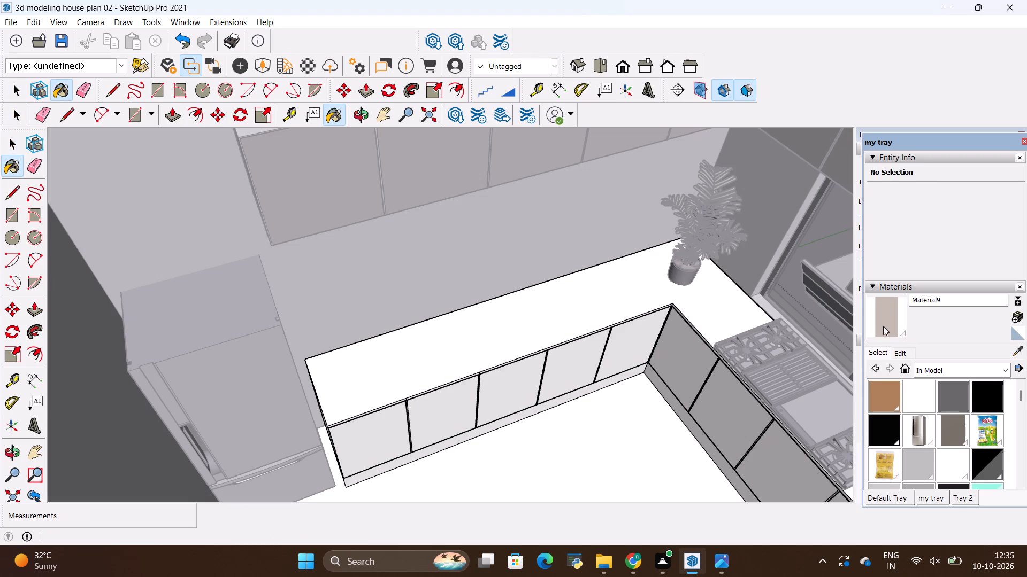
left_click(364, 458)
left_click(424, 432)
left_click(502, 392)
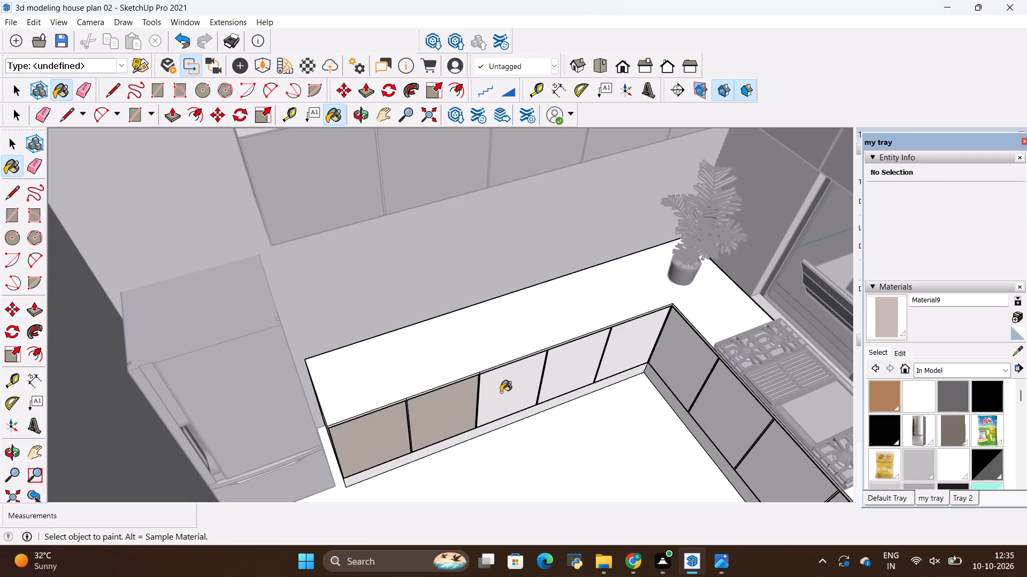
left_click(563, 368)
left_click(629, 358)
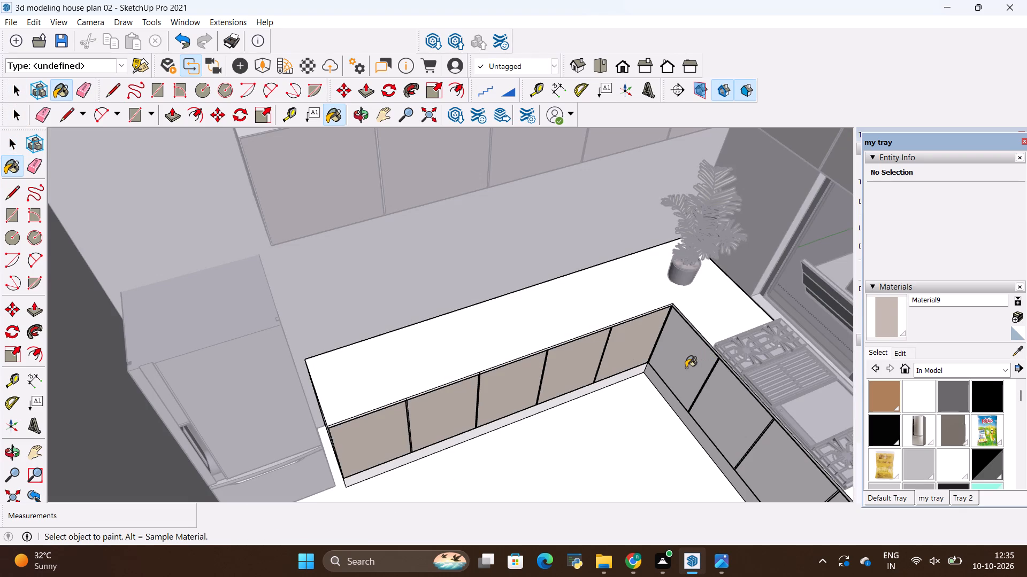
Paint the five lower door faces beneath the cooktop along the window wall with the beige material.
left_click(686, 368)
left_click(740, 412)
left_click(784, 469)
scroll(499, 441, "down", 4)
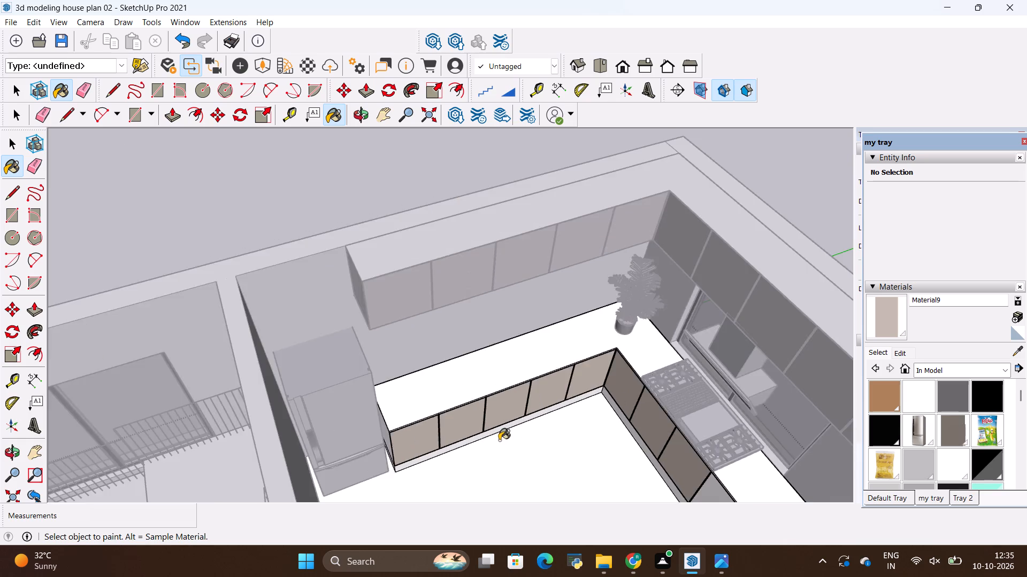
scroll(499, 440, "down", 6)
middle_click_drag(479, 440, 760, 417)
scroll(591, 330, "up", 3)
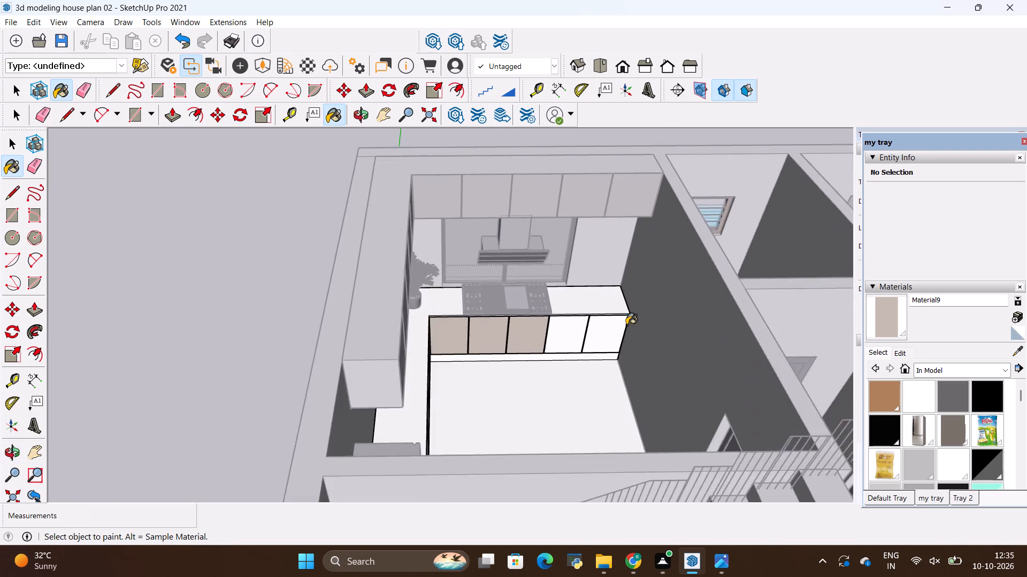
scroll(626, 325, "up", 3)
left_click(593, 339)
left_click(558, 341)
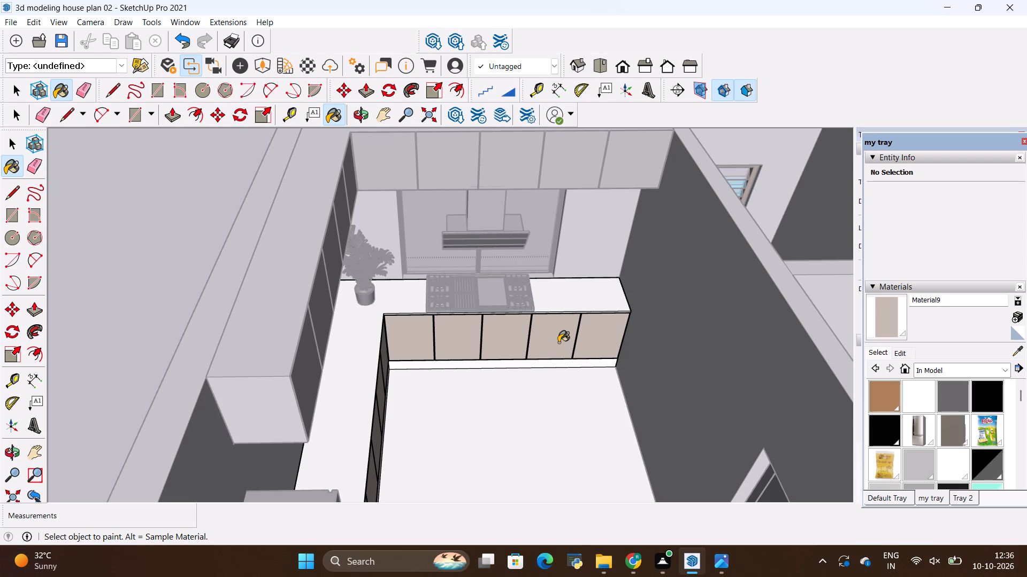
Select the kitchen countertop and start a new material using the grey-veined white marble image "download (2)" as its texture.
scroll(553, 385, "down", 3)
middle_click_drag(554, 401, 545, 408)
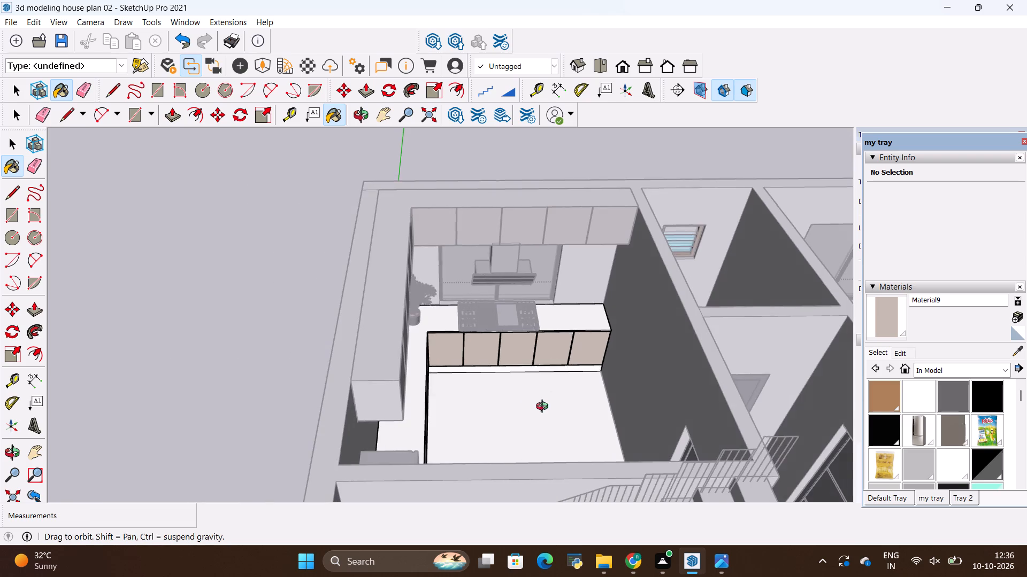
middle_click_drag(545, 408, 423, 418)
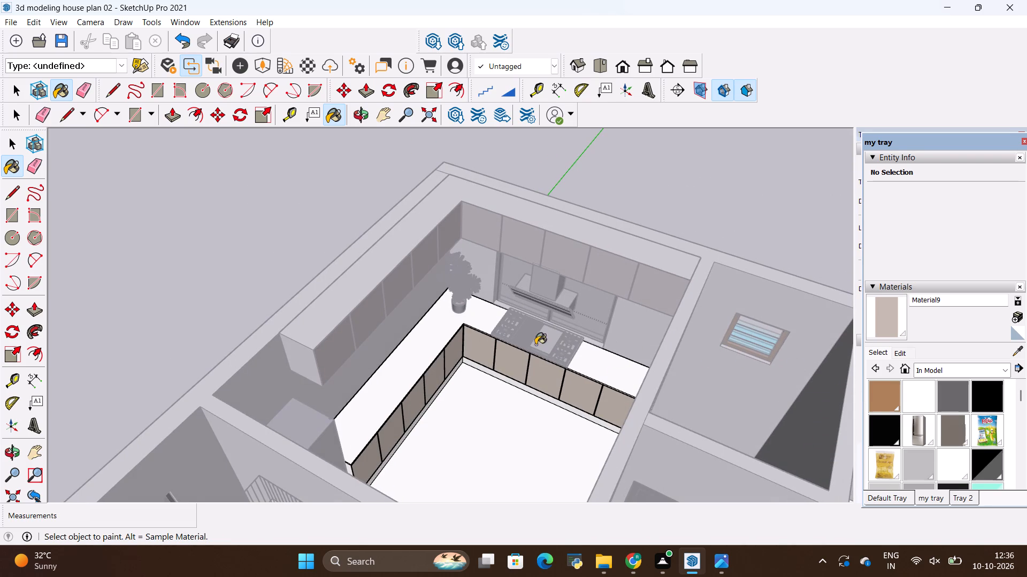
key("space")
double_click(388, 369)
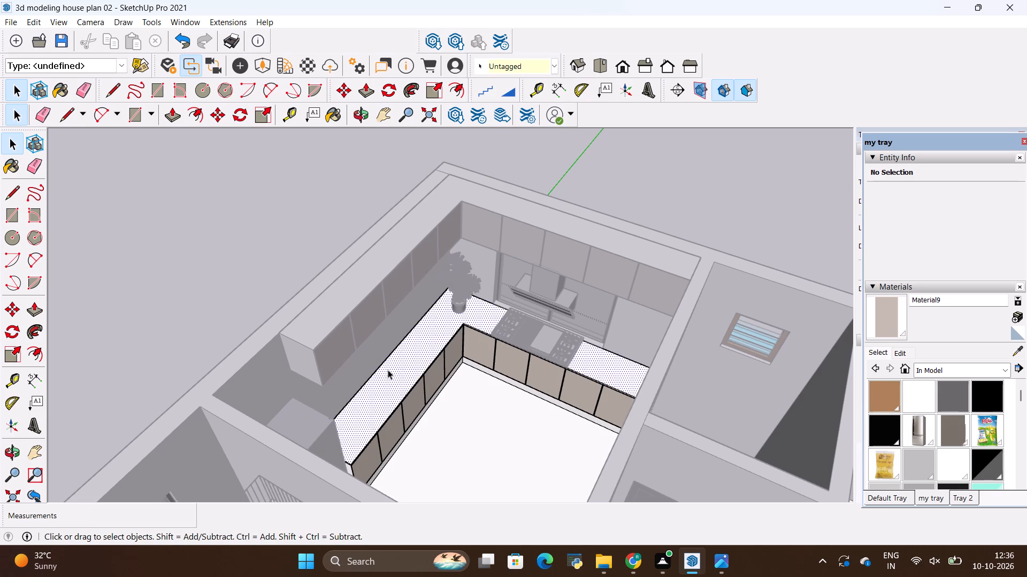
left_click(1013, 318)
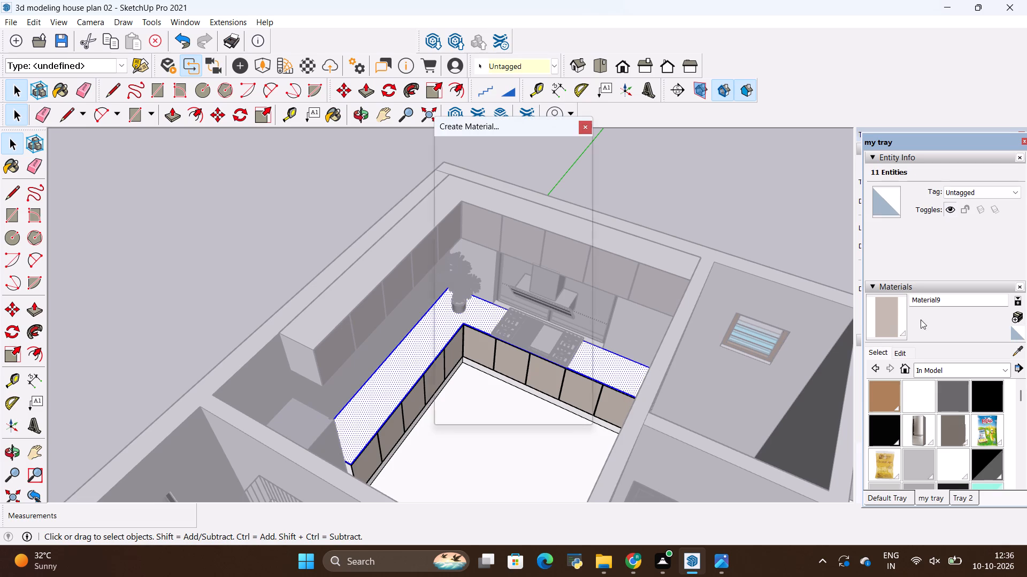
left_click(576, 325)
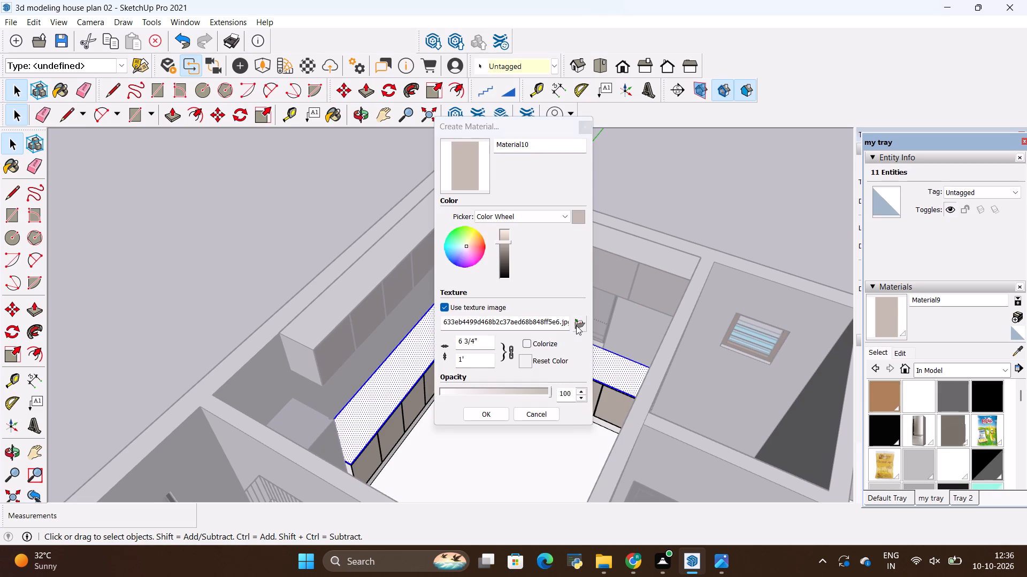
scroll(521, 270, "down", 5)
scroll(523, 269, "up", 2)
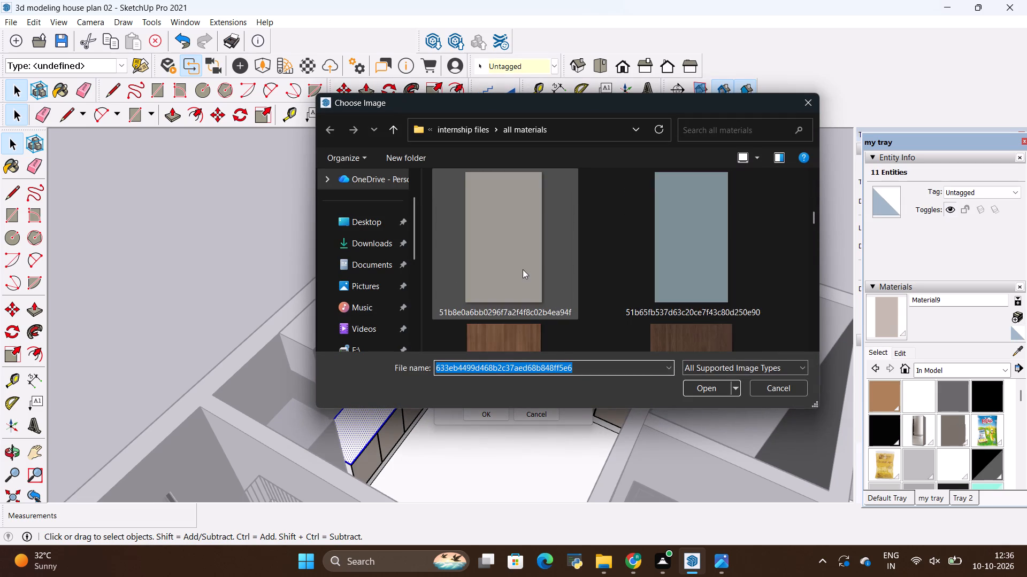
scroll(523, 269, "up", 1)
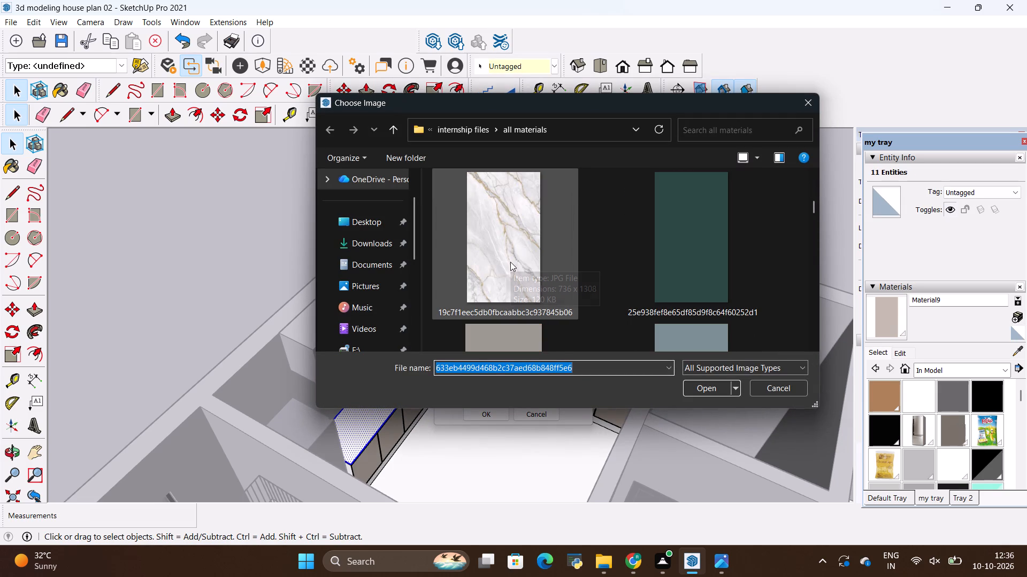
scroll(510, 262, "up", 4)
scroll(510, 262, "down", 3)
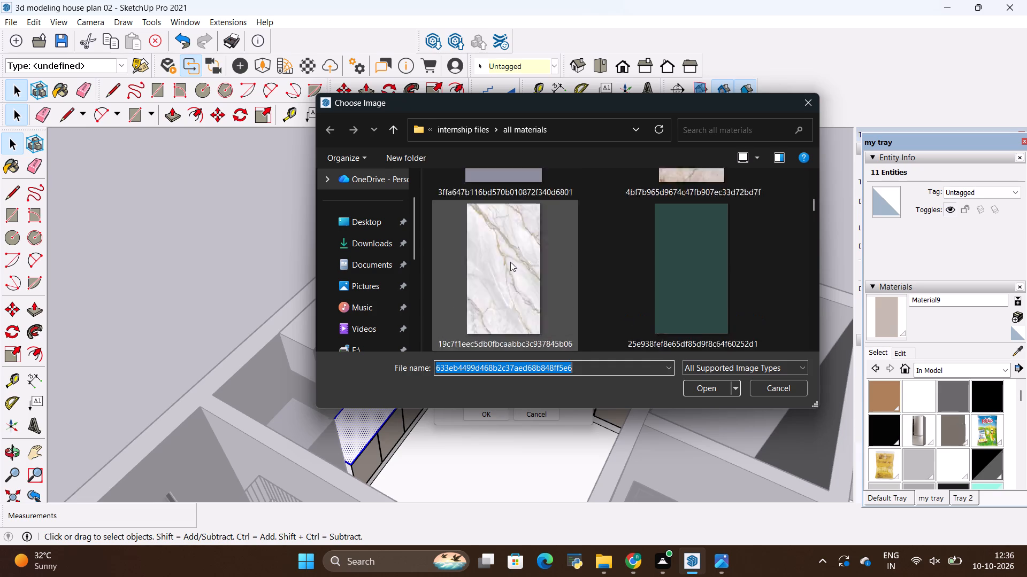
scroll(510, 262, "down", 4)
scroll(510, 262, "up", 1)
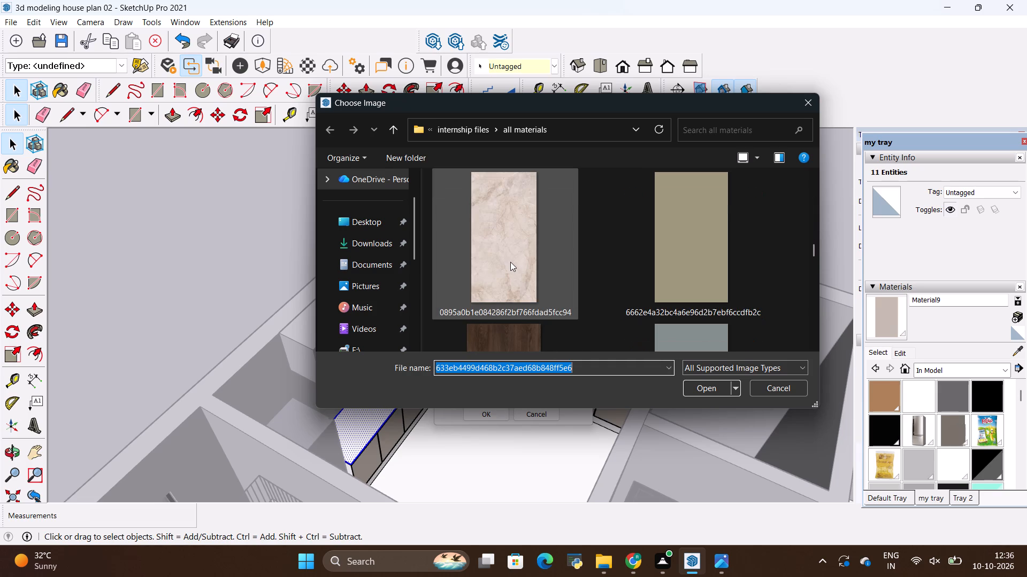
scroll(510, 262, "down", 4)
scroll(510, 262, "up", 1)
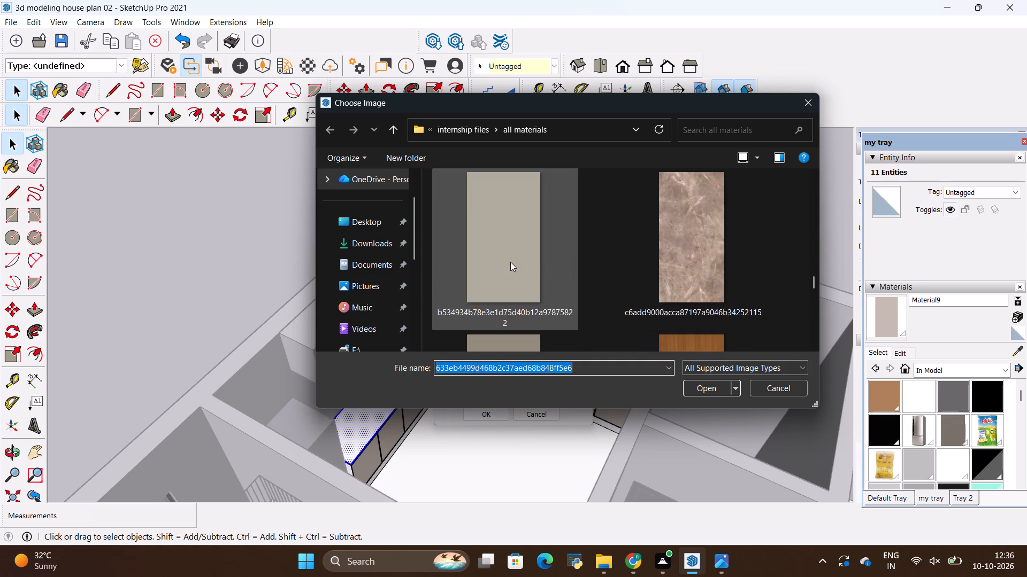
scroll(510, 262, "down", 3)
scroll(510, 262, "up", 1)
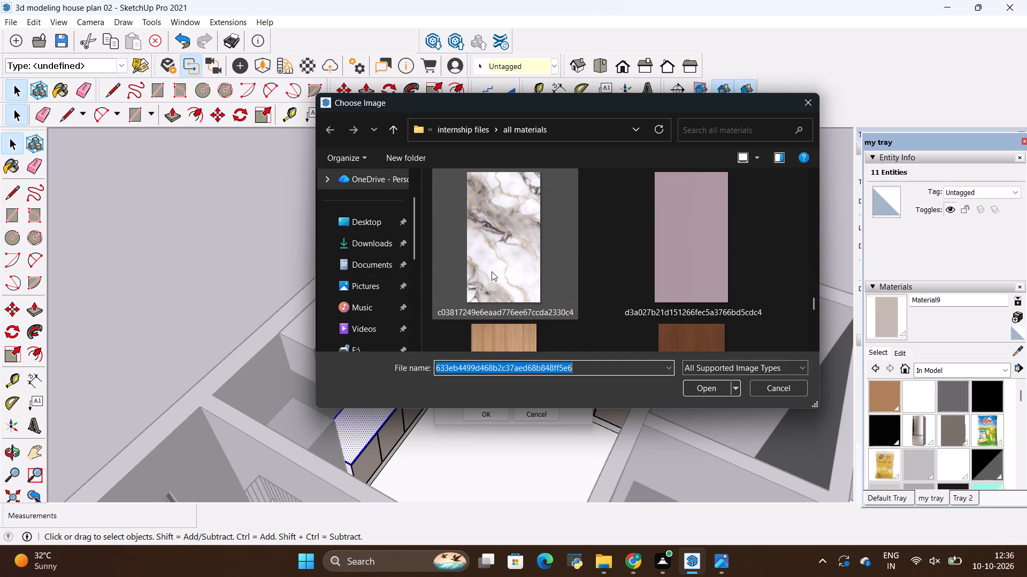
scroll(492, 271, "down", 4)
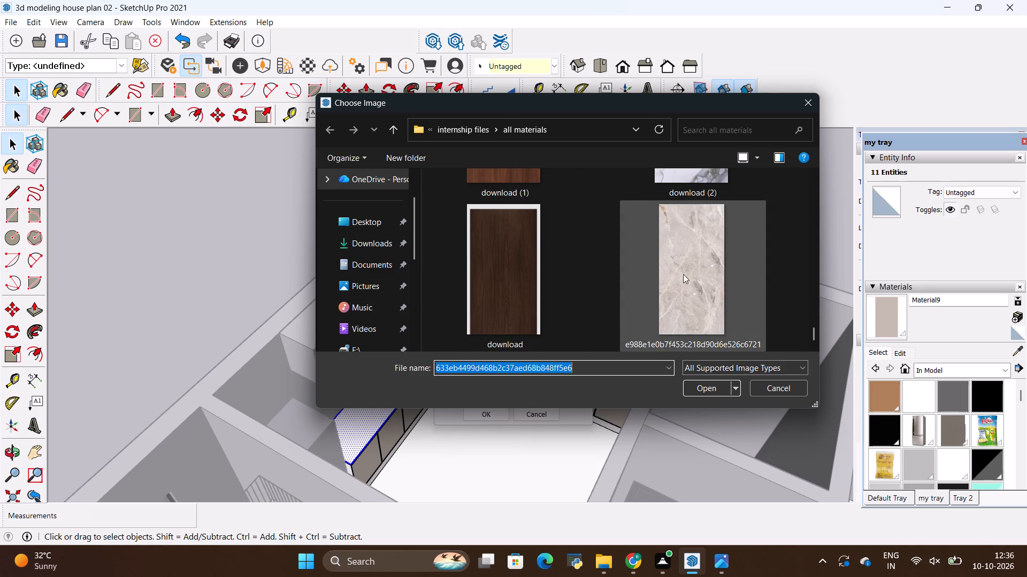
scroll(683, 274, "up", 1)
left_click(701, 252)
left_click(698, 389)
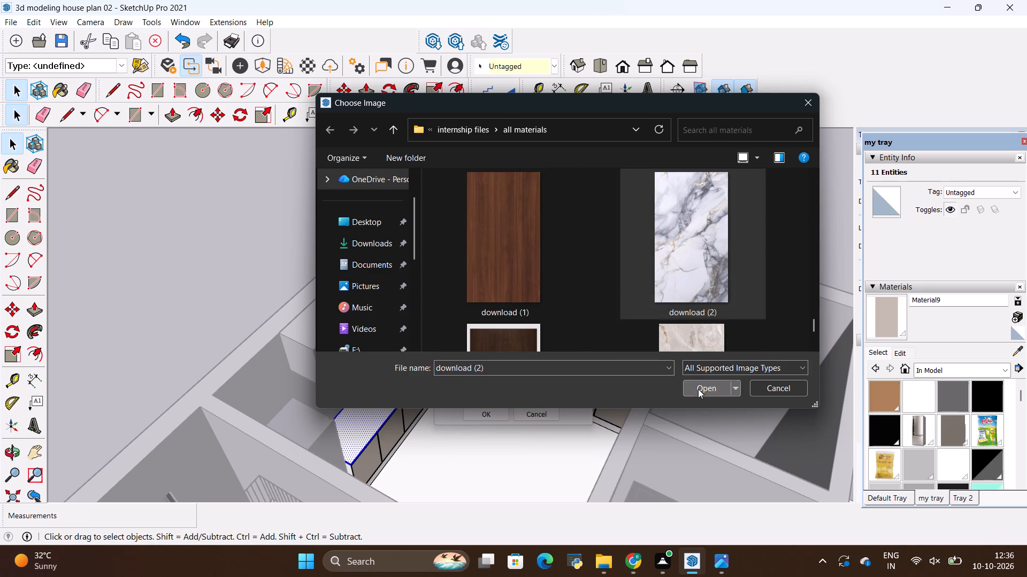
Set the marble texture's height to 10' and create the material.
left_click(475, 363)
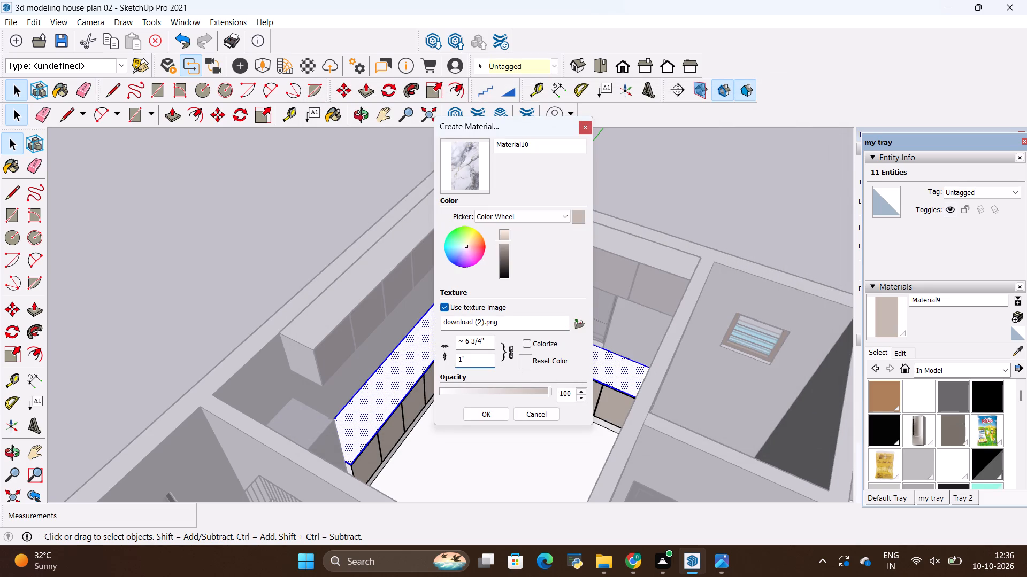
key("BackSpace")
type("0'")
key("Return")
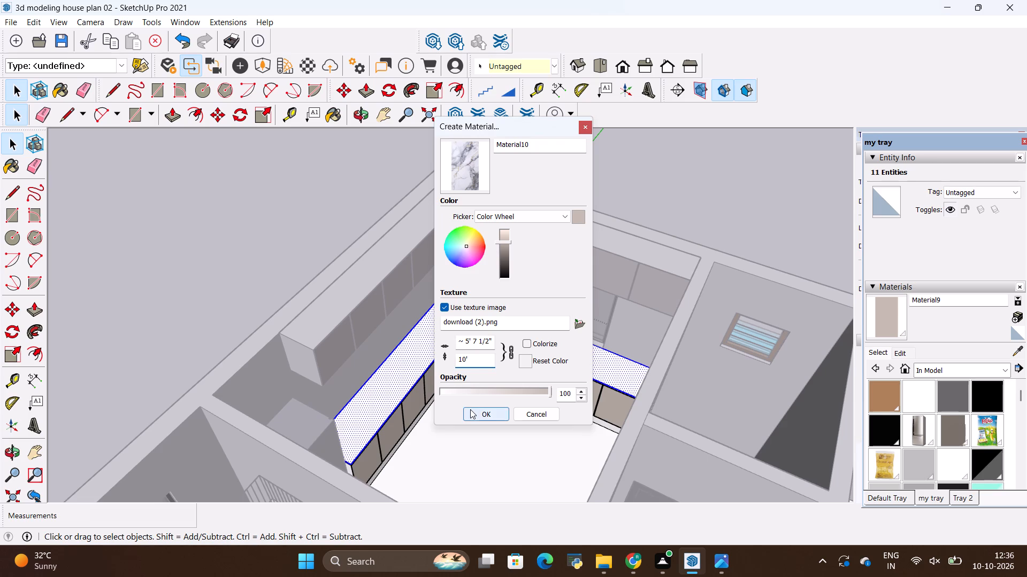
left_click(470, 409)
Paint the selected L-shaped countertop surface with the new marble material.
left_click(891, 317)
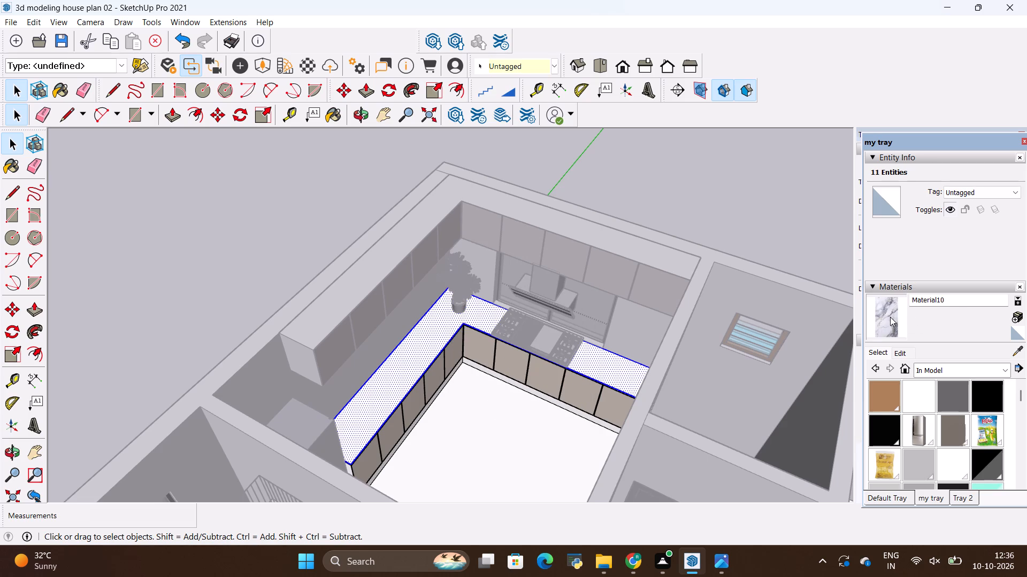
scroll(387, 346, "up", 4)
left_click(403, 383)
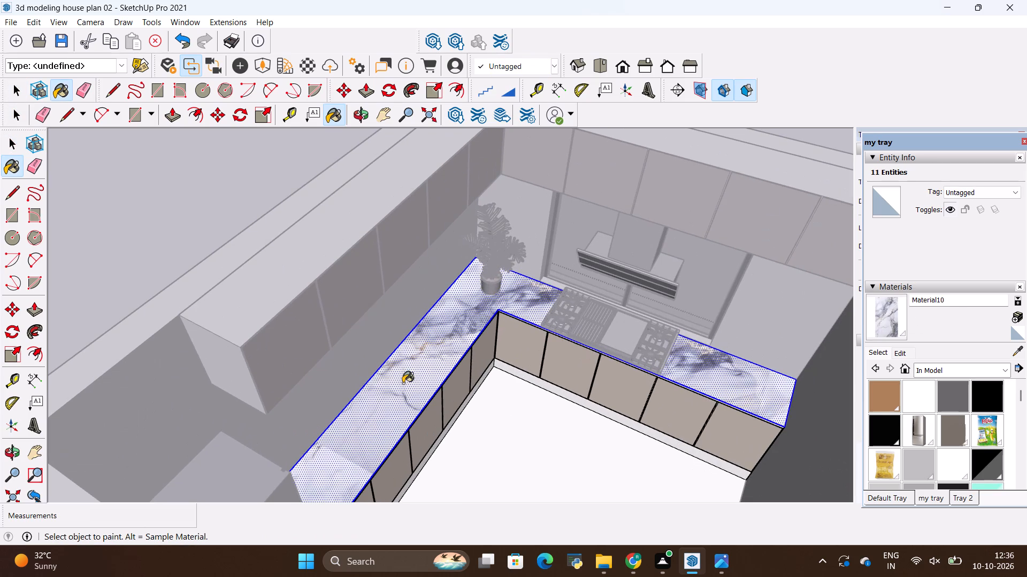
Paint the countertop's front edge along the fridge wall and the two toe-kick strips beneath the lower cabinets with the marble material.
scroll(462, 432, "up", 8)
middle_click_drag(408, 415, 282, 329)
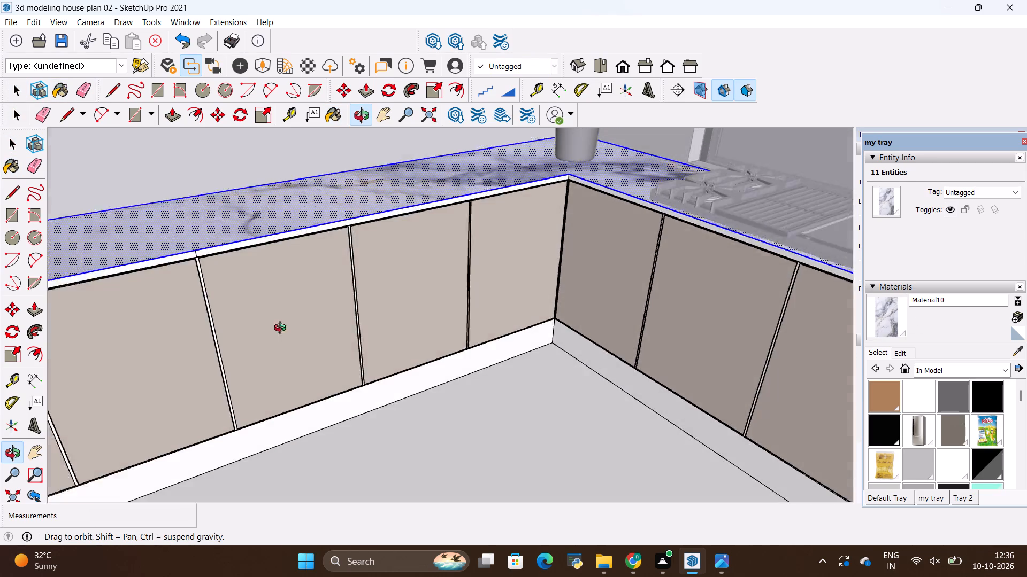
middle_click_drag(282, 329, 277, 321)
scroll(301, 205, "up", 13)
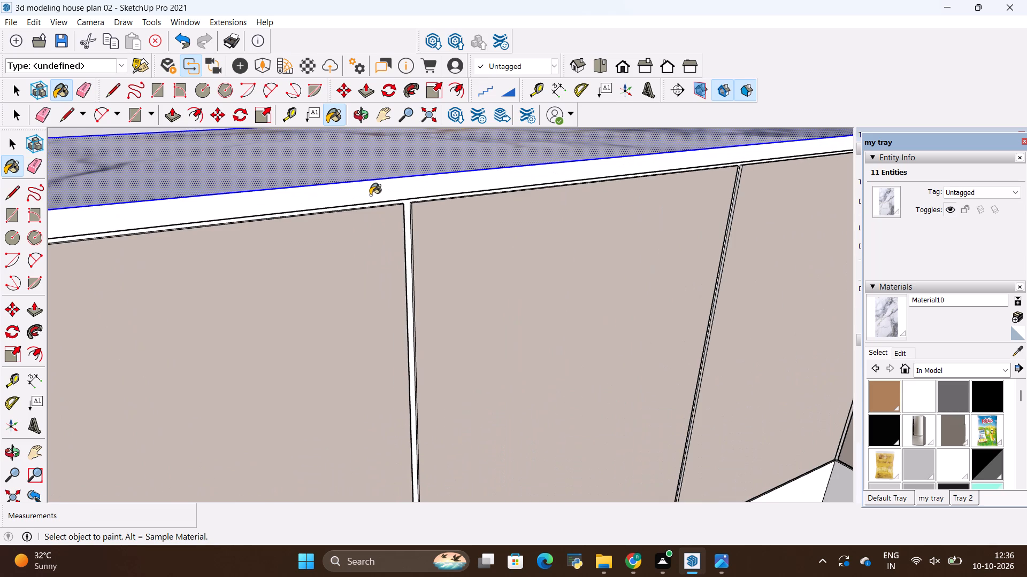
left_click(370, 195)
scroll(367, 198, "down", 12)
left_click(452, 395)
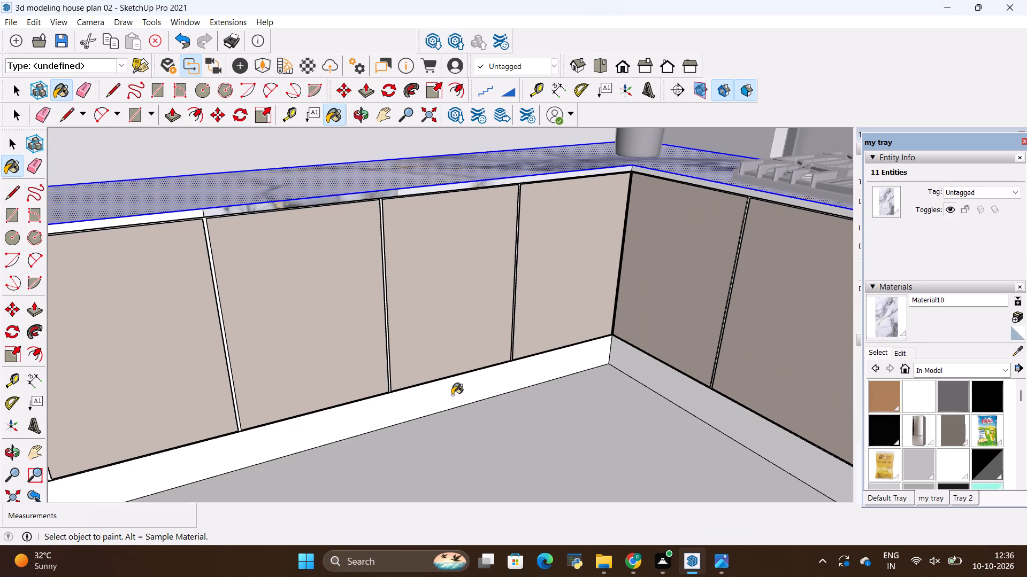
left_click(635, 367)
Finish painting and close the lower cabinet group, leaving nothing selected.
key("space")
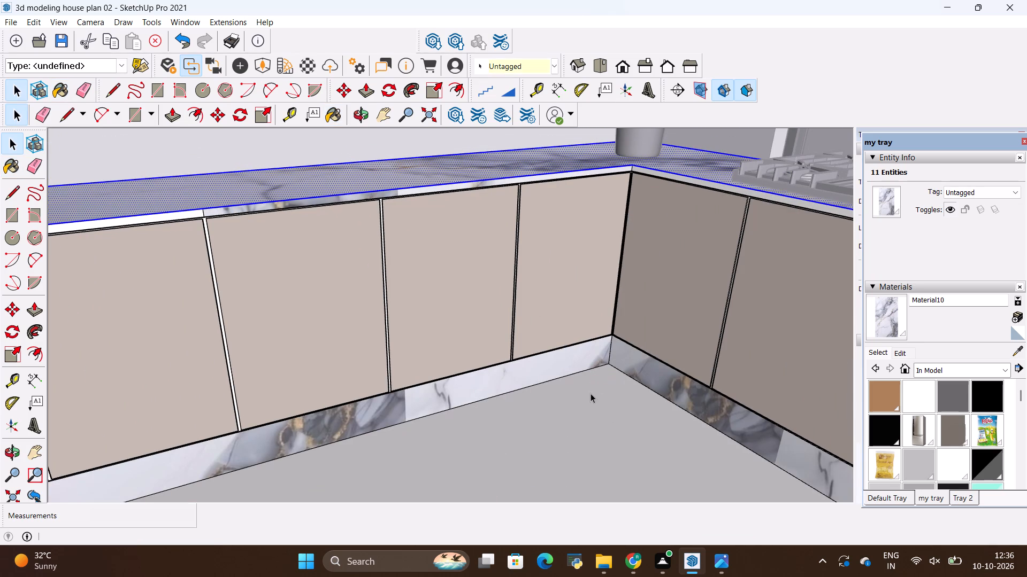
left_click(591, 393)
scroll(591, 393, "down", 6)
middle_click_drag(588, 362, 643, 470)
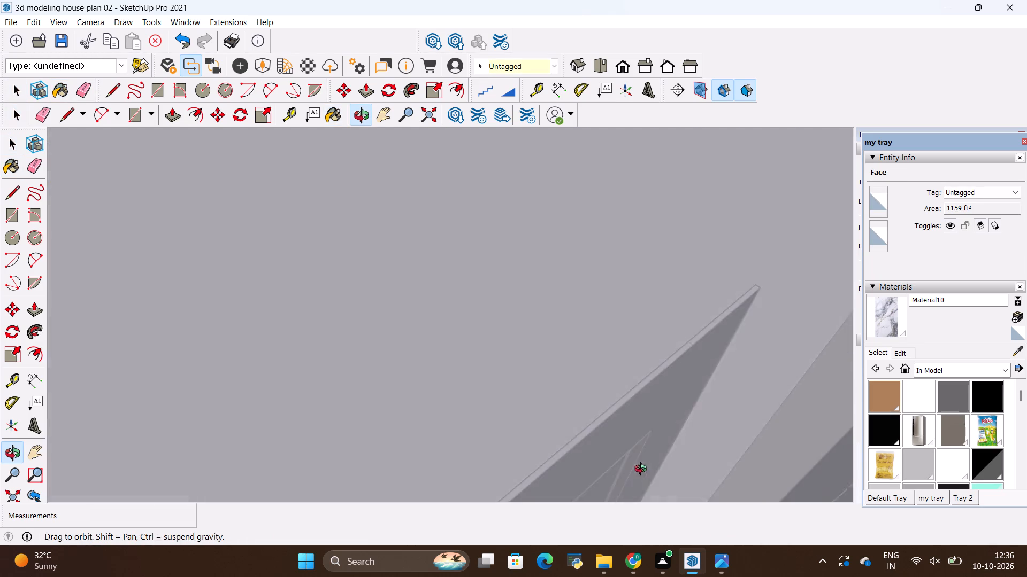
middle_click_drag(643, 470, 749, 465)
scroll(668, 414, "down", 20)
scroll(668, 414, "down", 2)
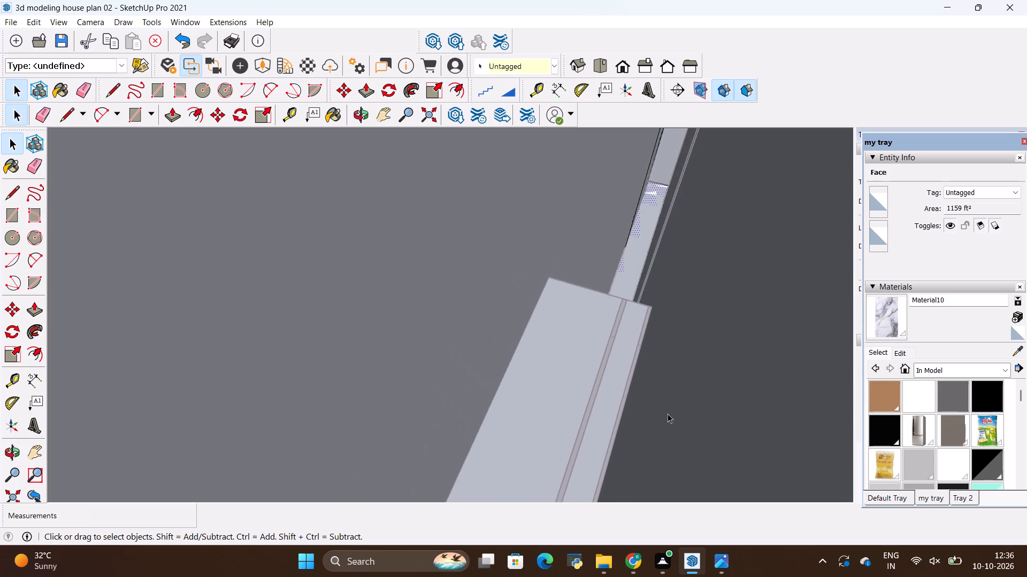
scroll(668, 414, "down", 20)
scroll(668, 414, "down", 18)
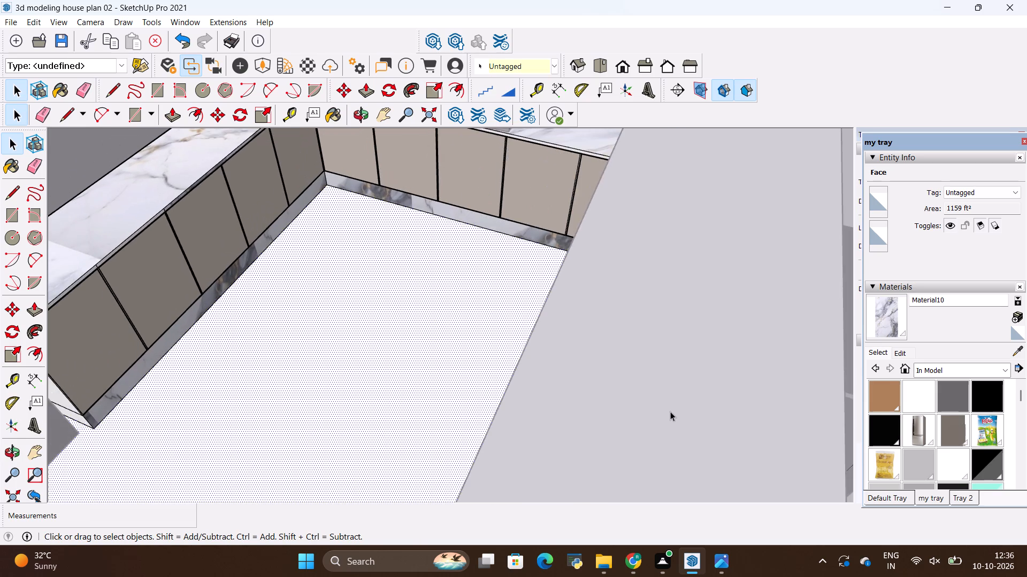
scroll(435, 379, "down", 20)
middle_click_drag(457, 384, 335, 399)
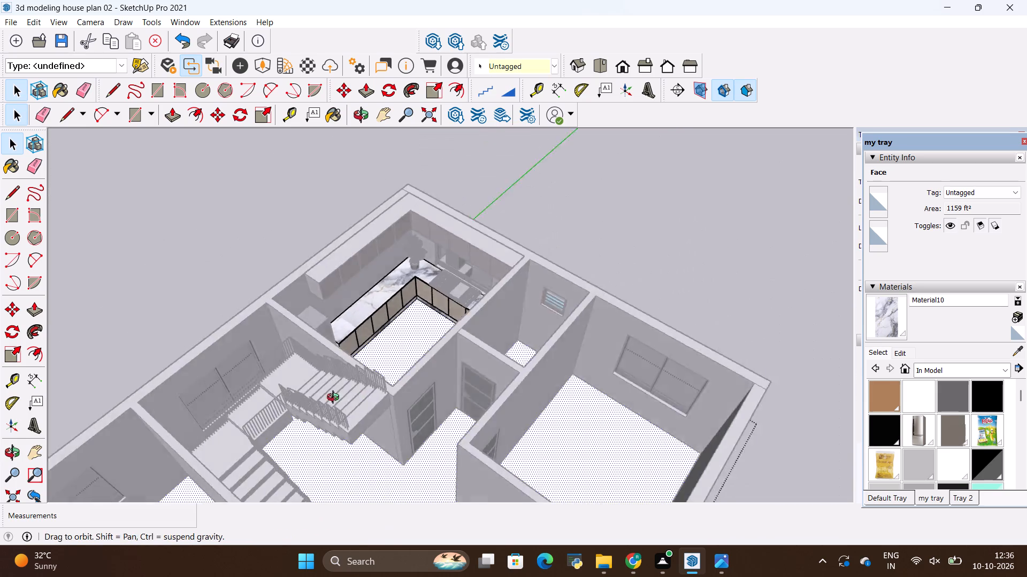
middle_click_drag(335, 399, 254, 347)
scroll(316, 220, "up", 9)
key("space")
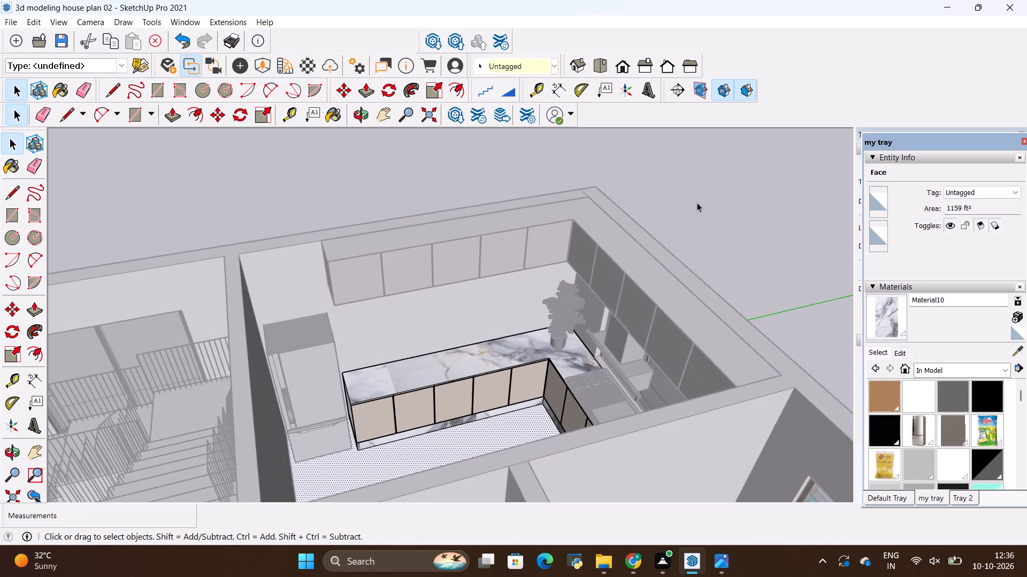
left_click(697, 202)
Examine the kitchen's cabinet doors, marble countertop and toe-kicks from several angles.
scroll(462, 307, "up", 1)
scroll(462, 307, "down", 4)
middle_click_drag(478, 357, 581, 419)
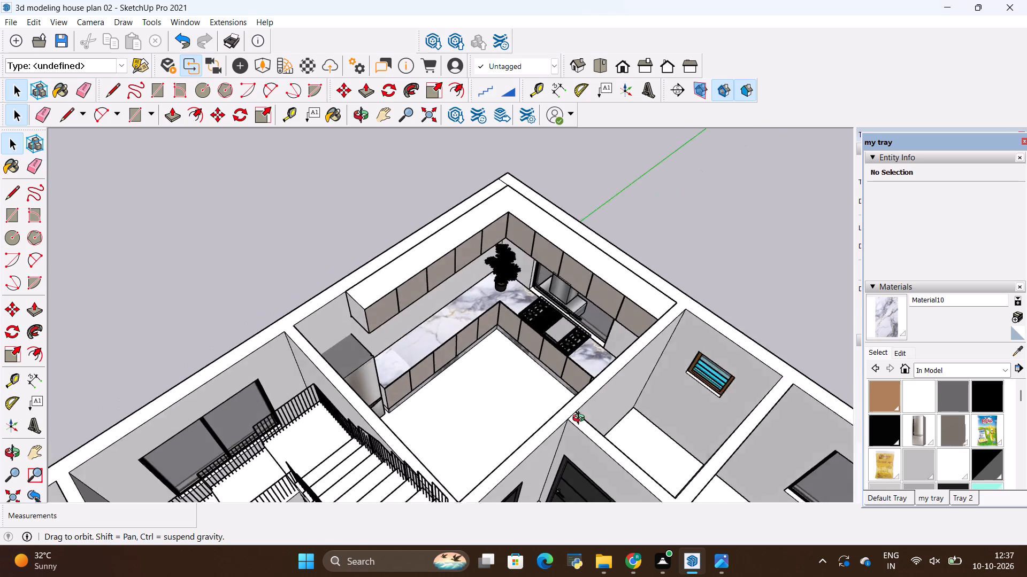
middle_click_drag(581, 419, 630, 391)
scroll(561, 315, "up", 7)
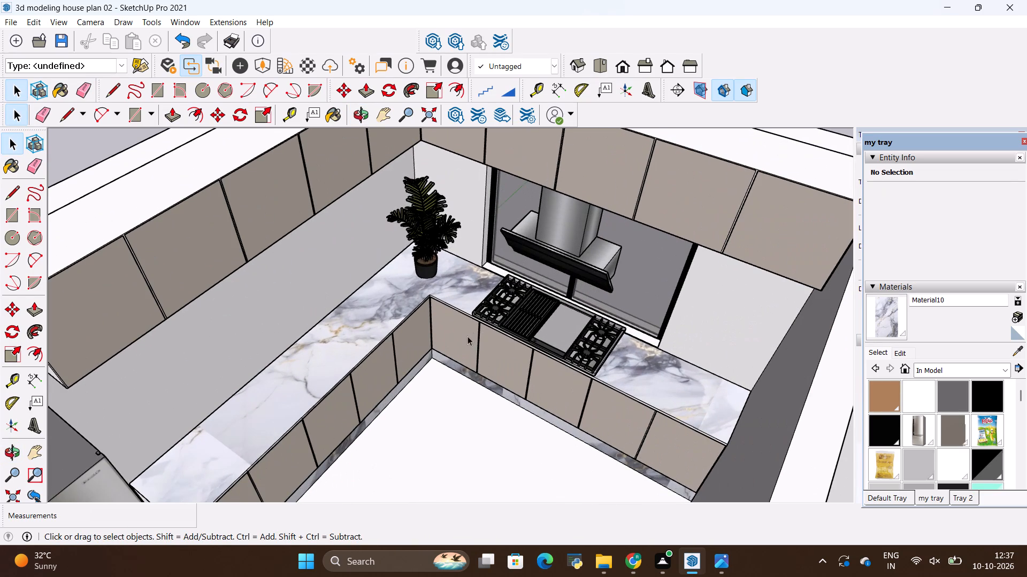
middle_click_drag(458, 435, 347, 388)
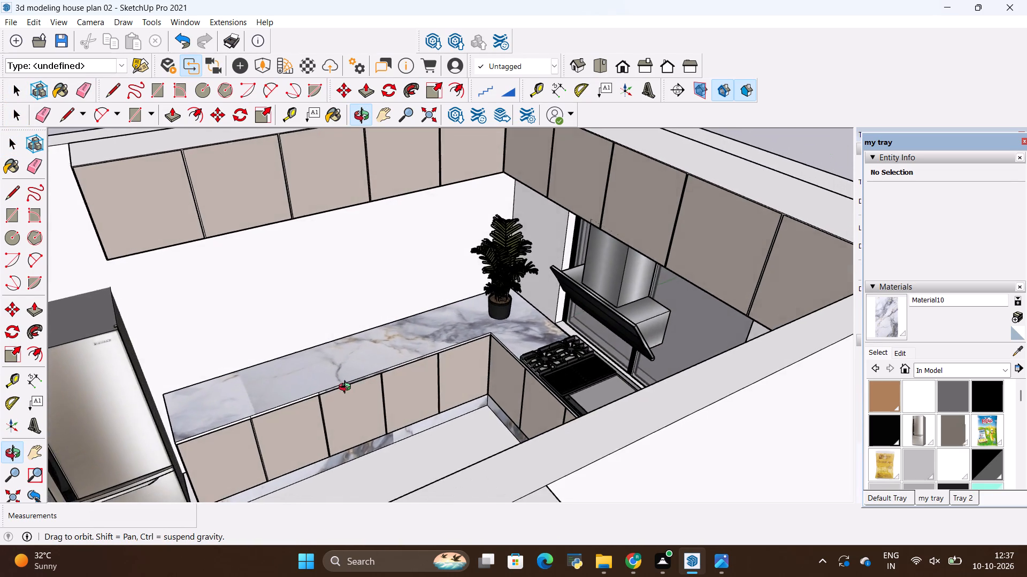
middle_click_drag(347, 388, 439, 368)
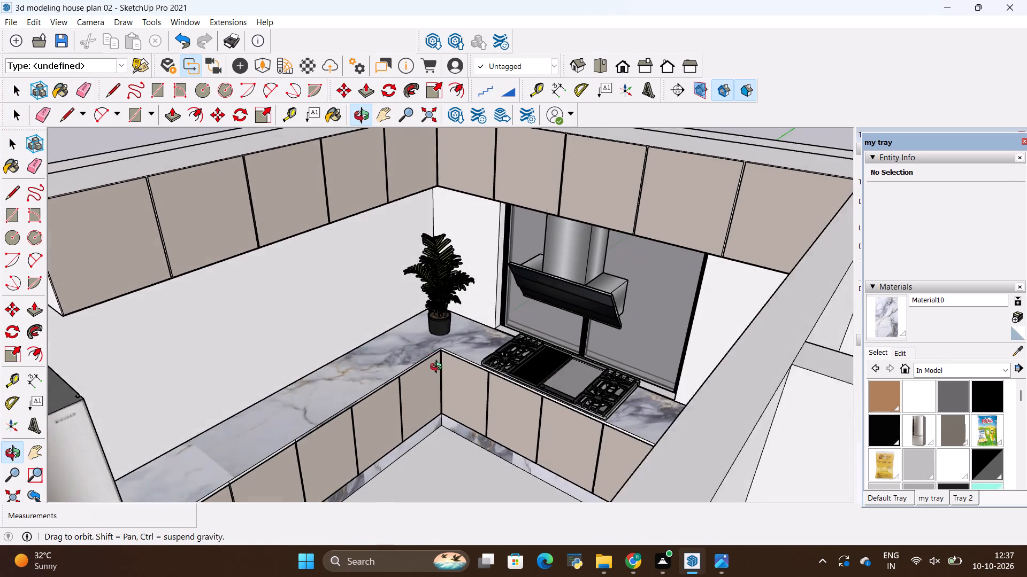
middle_click_drag(439, 368, 477, 403)
scroll(472, 394, "down", 3)
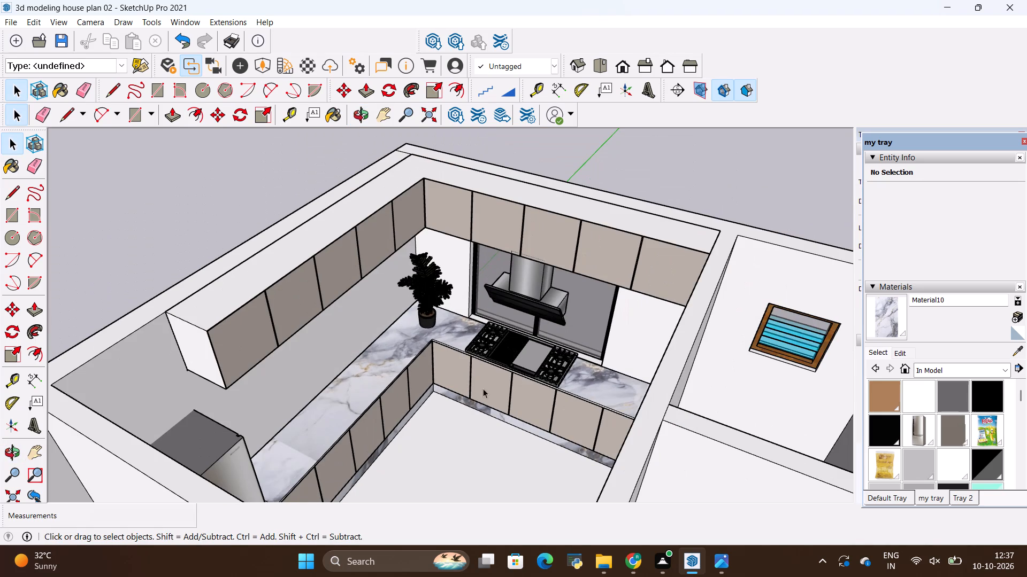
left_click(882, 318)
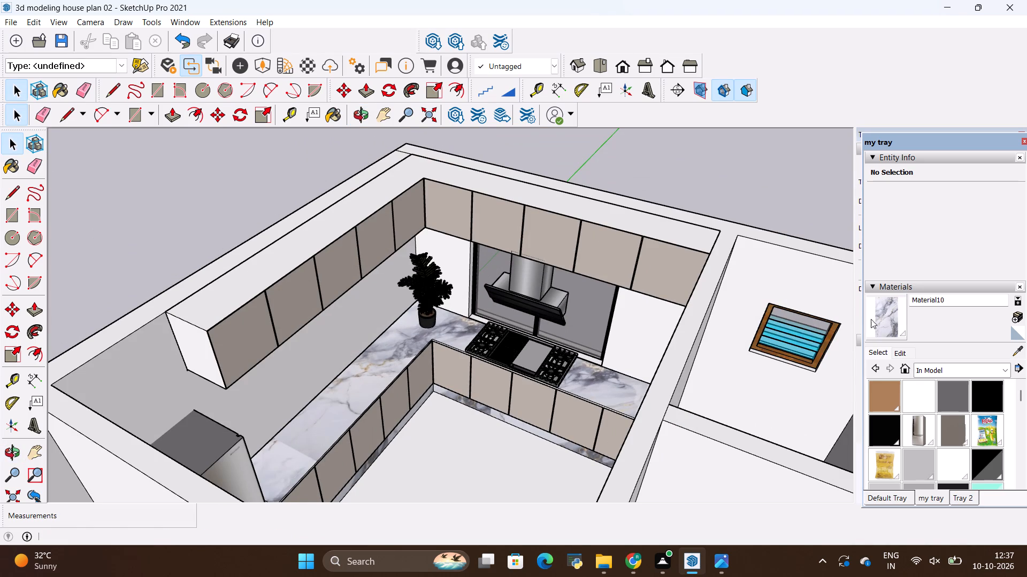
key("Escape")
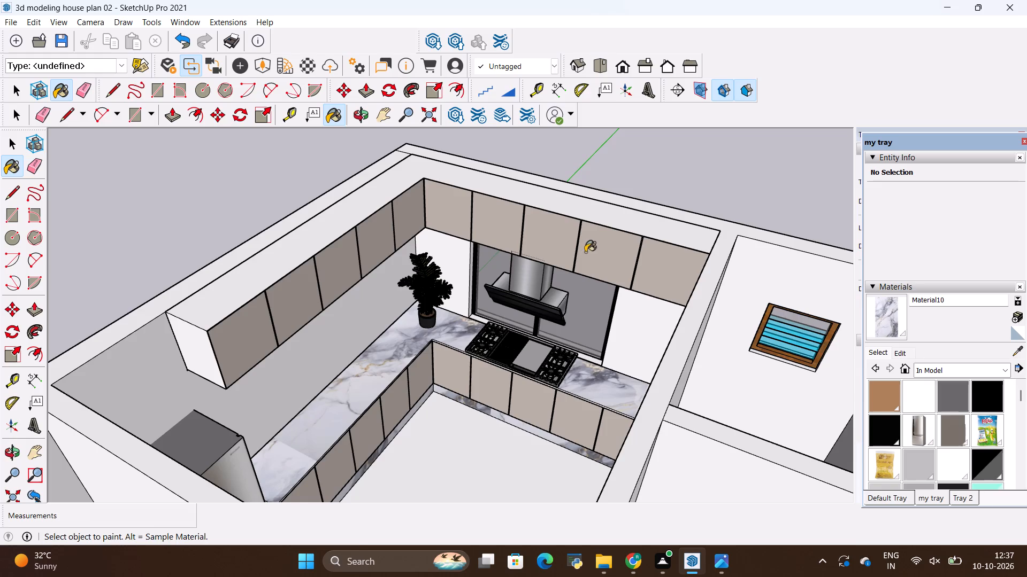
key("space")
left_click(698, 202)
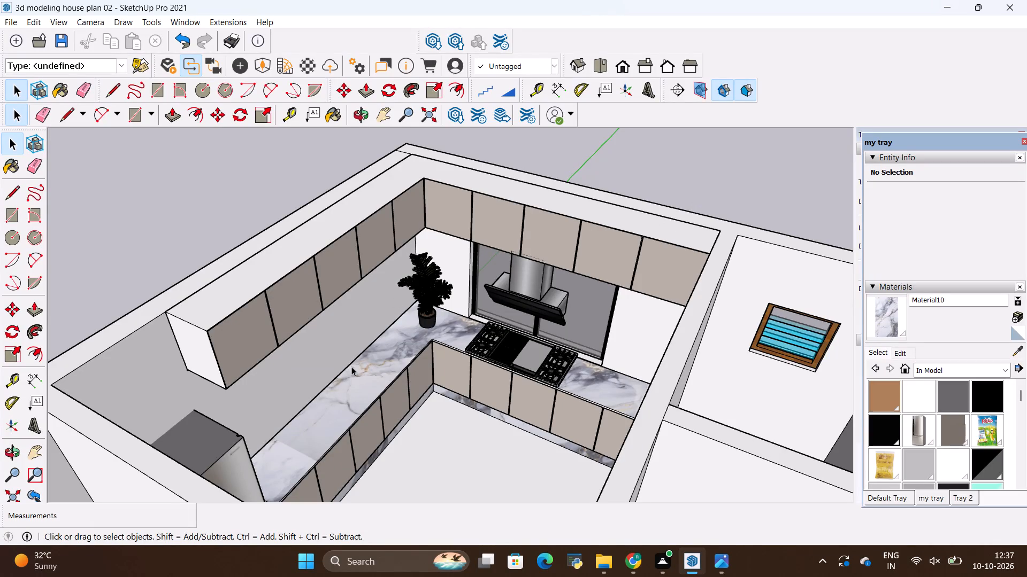
Examine the kitchen's cabinets, marble countertop and toe-kicks from near and far angles.
scroll(350, 367, "down", 5)
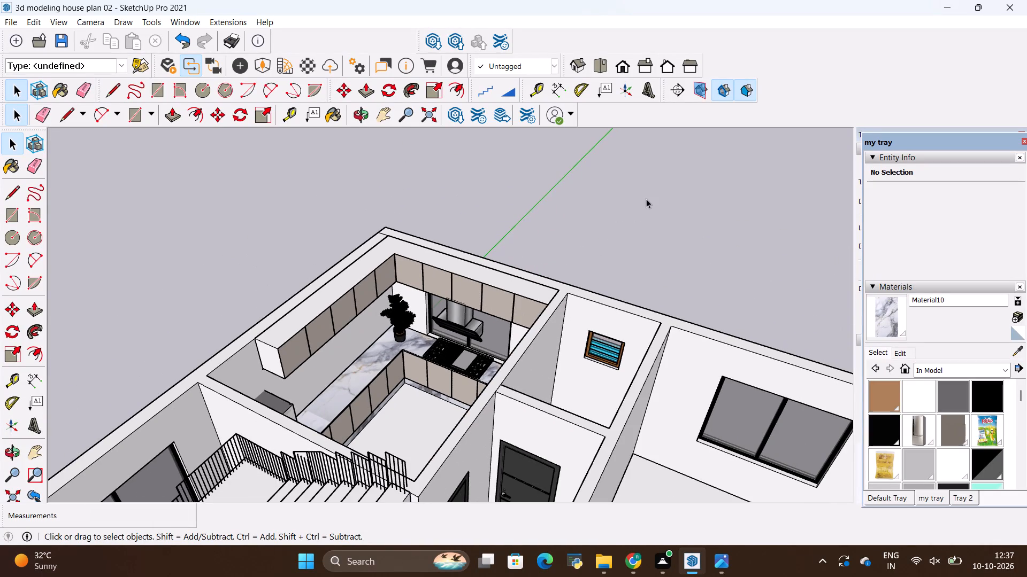
key("space")
left_click(625, 222)
middle_click_drag(386, 412, 424, 416)
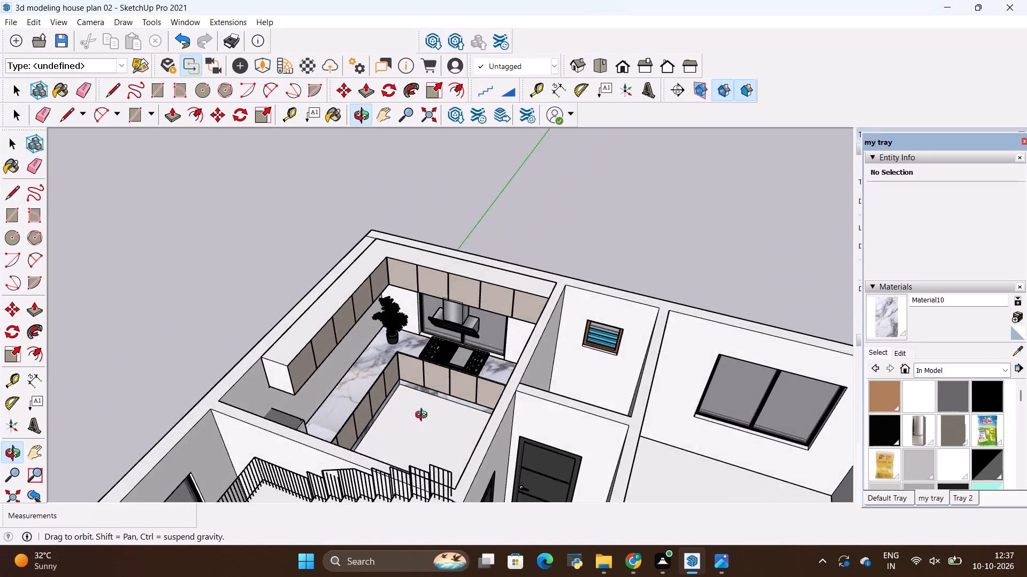
middle_click_drag(424, 416, 372, 430)
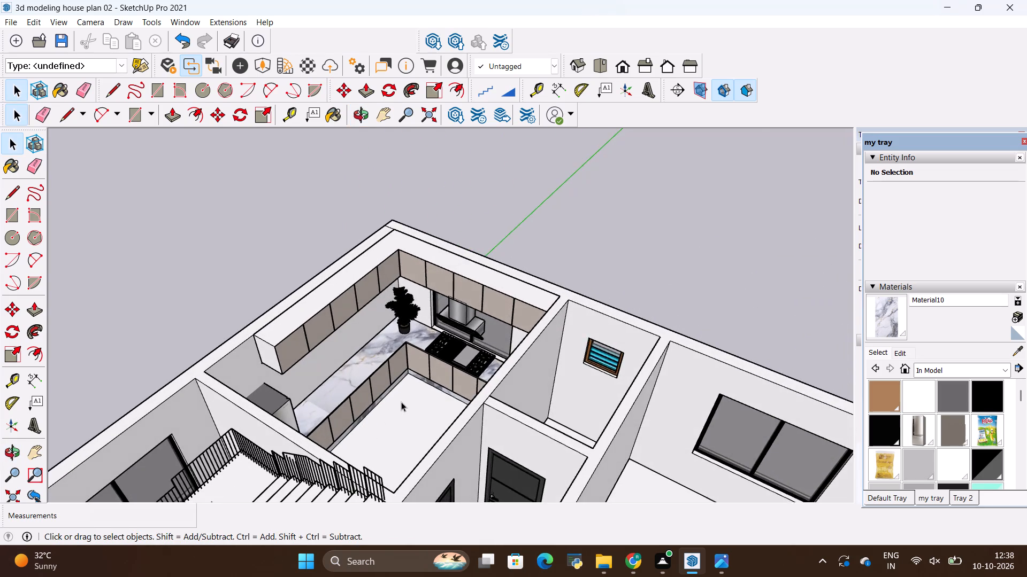
scroll(403, 402, "up", 7)
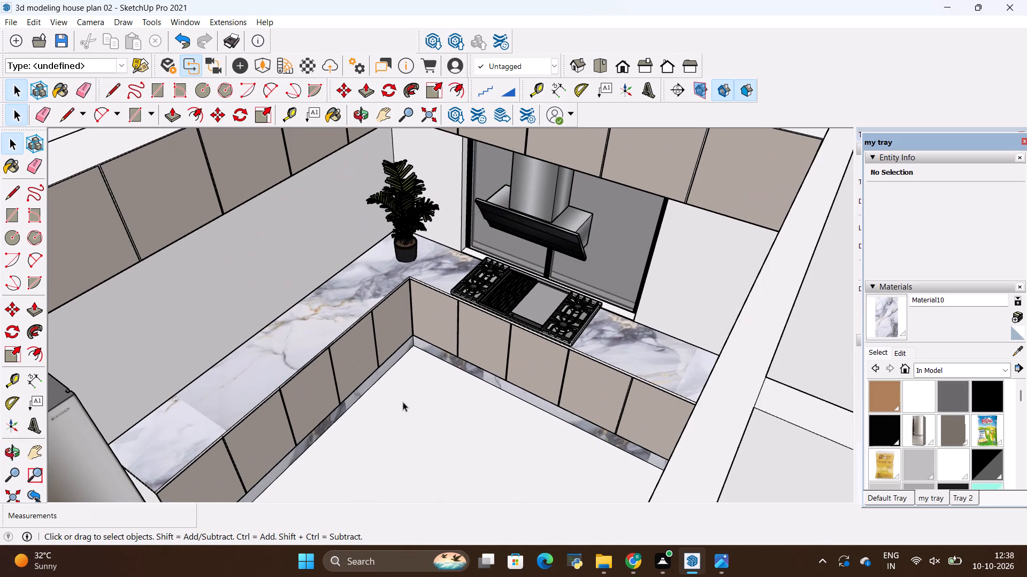
scroll(403, 402, "down", 16)
middle_click_drag(427, 426, 597, 414)
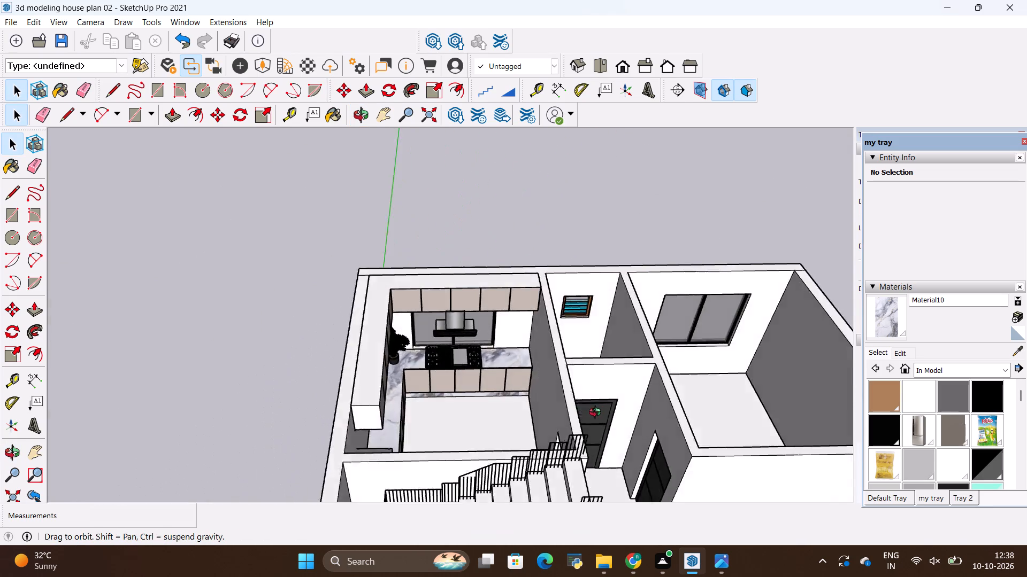
middle_click_drag(597, 414, 433, 465)
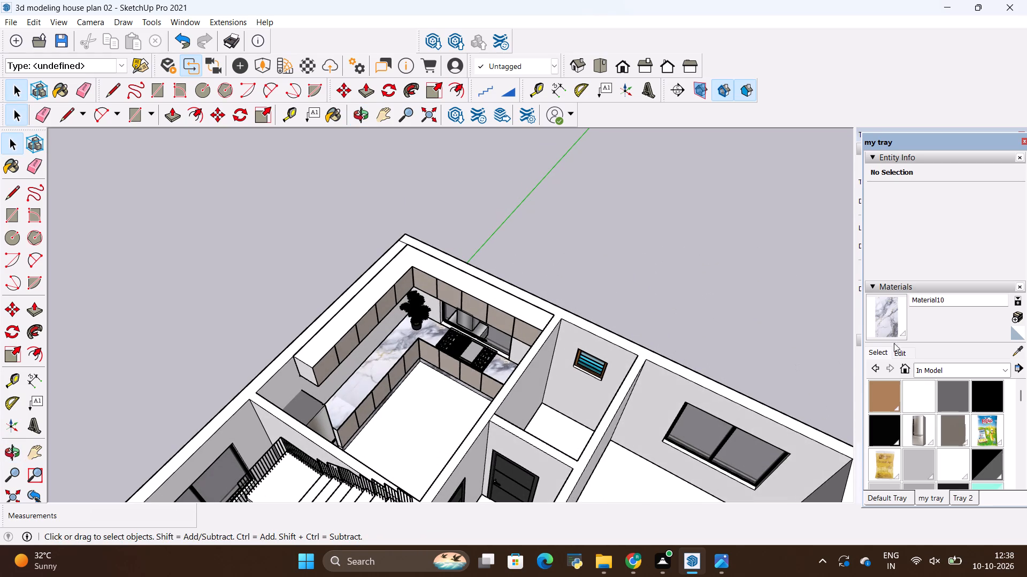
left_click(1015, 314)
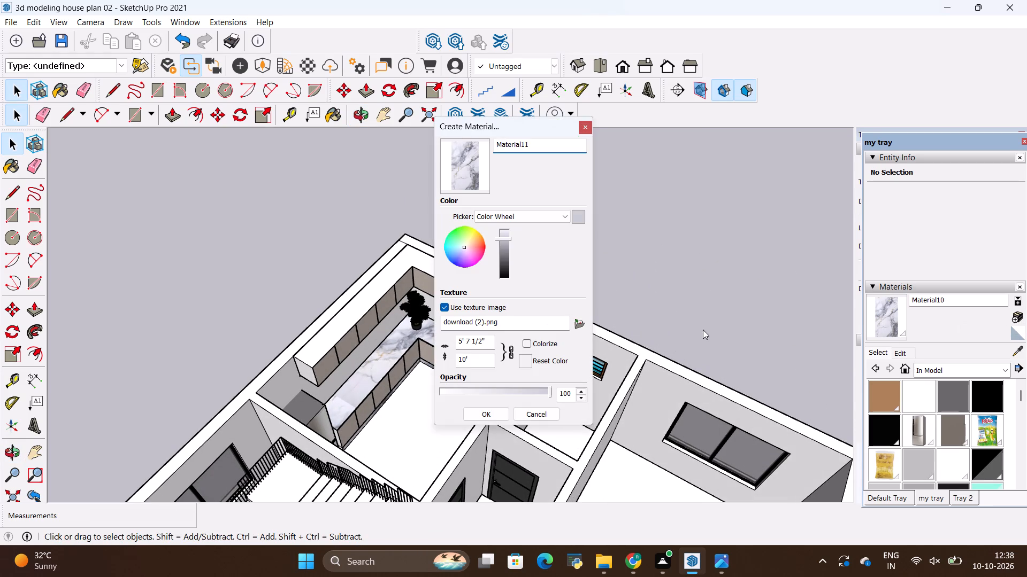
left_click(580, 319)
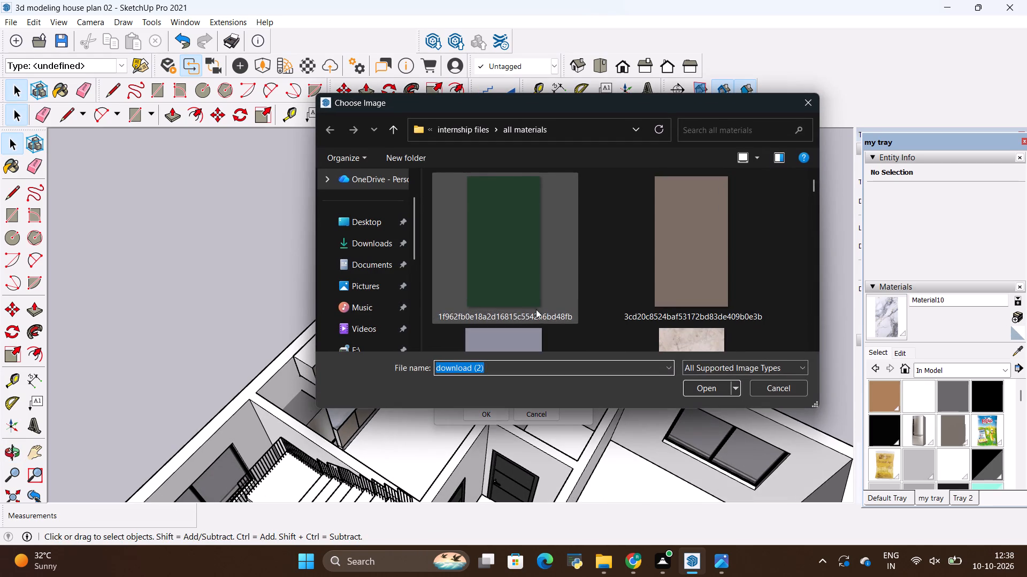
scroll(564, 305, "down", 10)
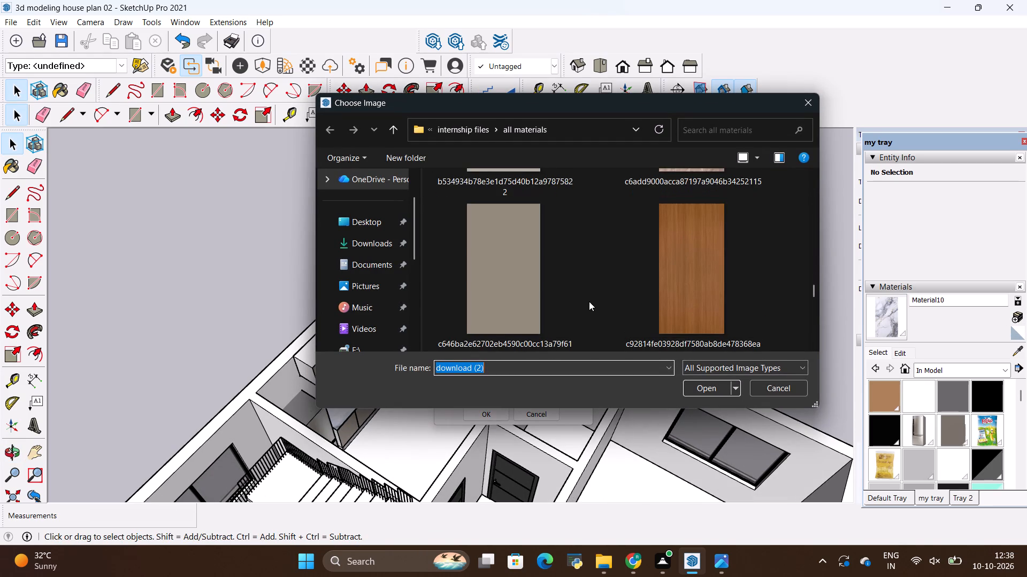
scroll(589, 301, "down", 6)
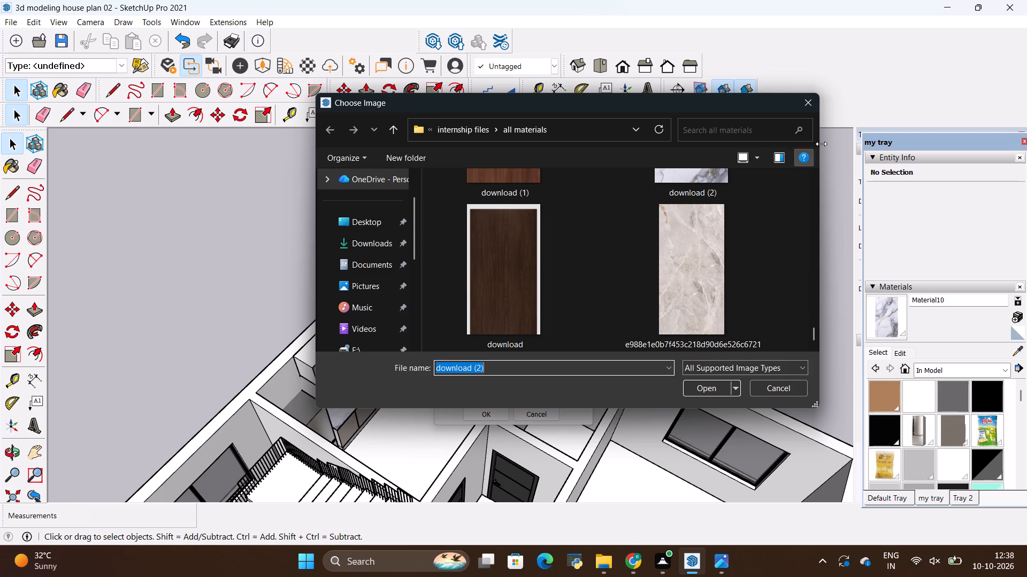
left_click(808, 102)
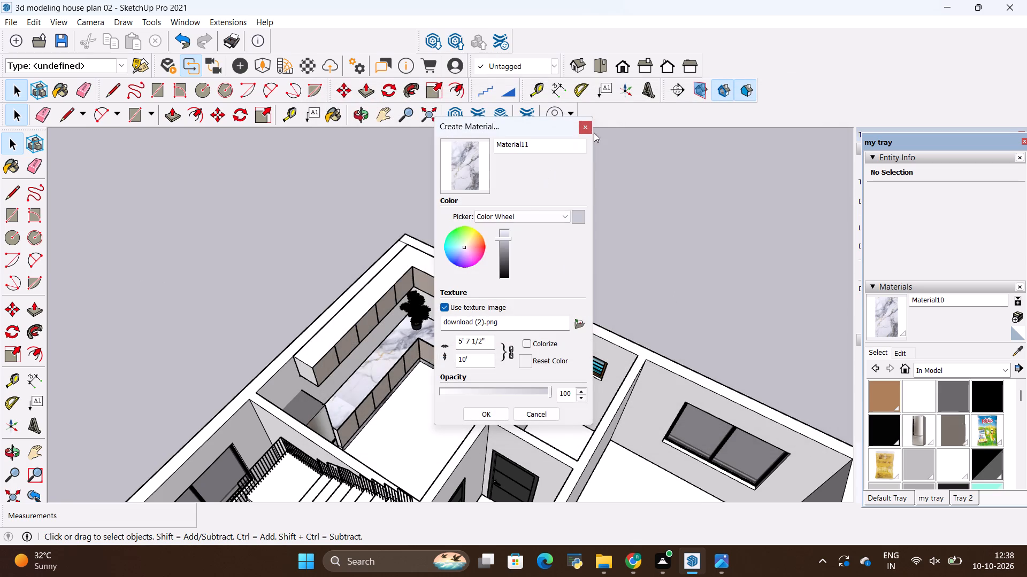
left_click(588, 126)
Sample the beige material from an upper cabinet door and paint the underside of the upper cabinets with it.
scroll(472, 312, "down", 2)
middle_click_drag(464, 336, 458, 324)
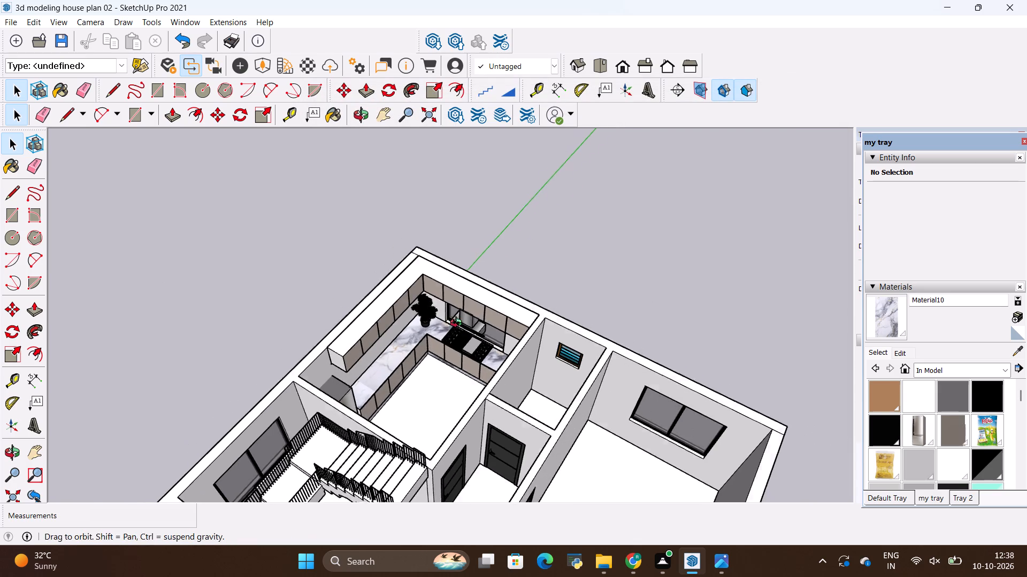
middle_click_drag(458, 324, 476, 262)
key("space")
left_click(532, 266)
scroll(447, 330, "up", 9)
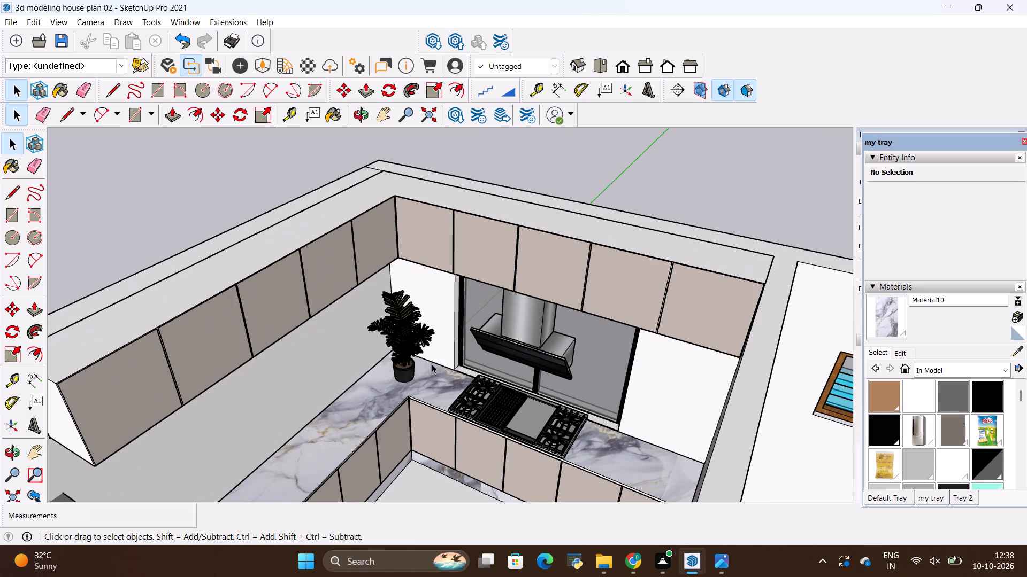
scroll(413, 339, "up", 2)
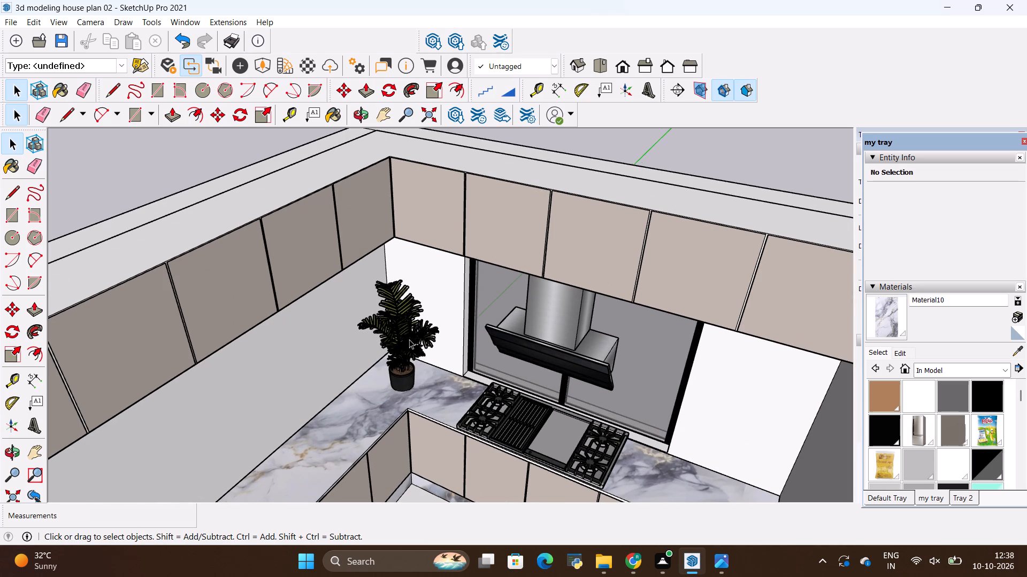
middle_click_drag(413, 347, 431, 191)
middle_click_drag(421, 349, 405, 334)
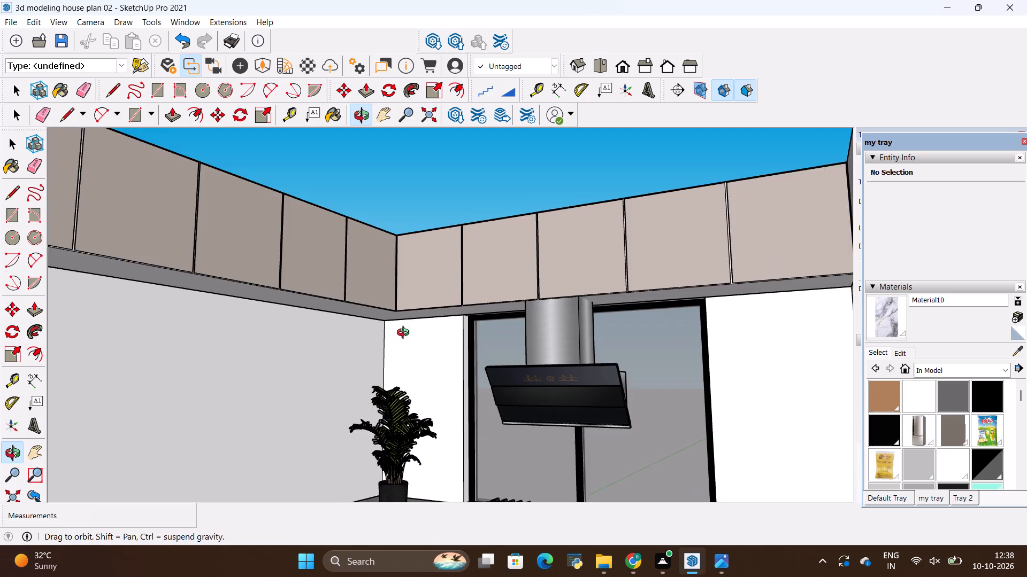
middle_click_drag(405, 334, 437, 274)
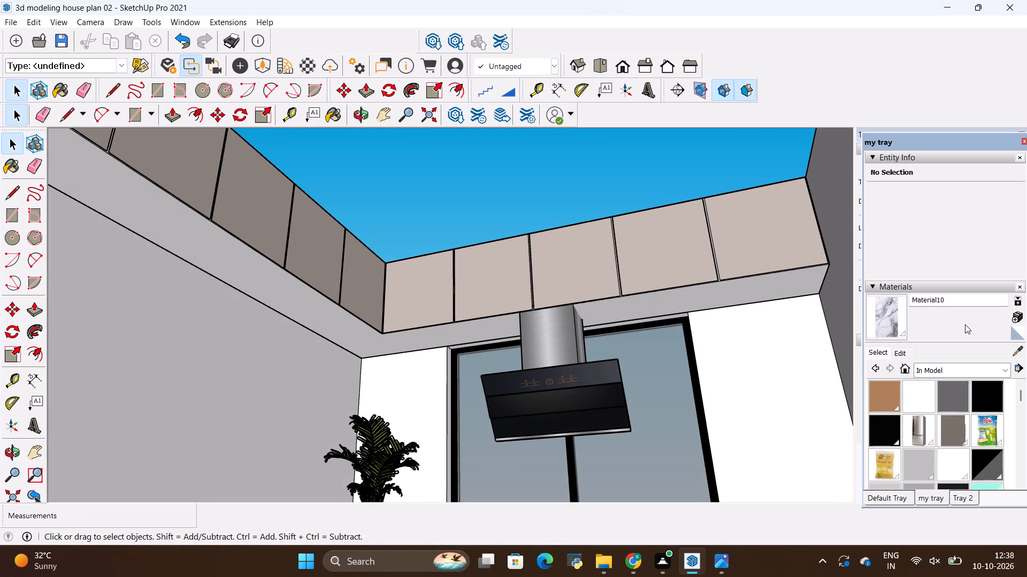
left_click(1015, 347)
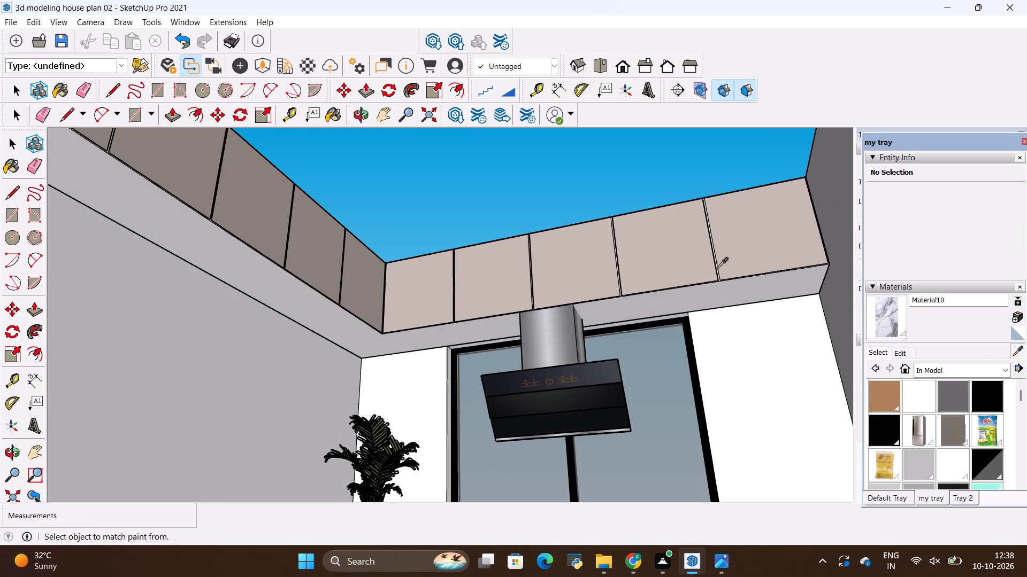
left_click(681, 263)
left_click(445, 339)
Paint the top and the exposed end face of the upper cabinets with the beige material Material9.
scroll(393, 337, "down", 4)
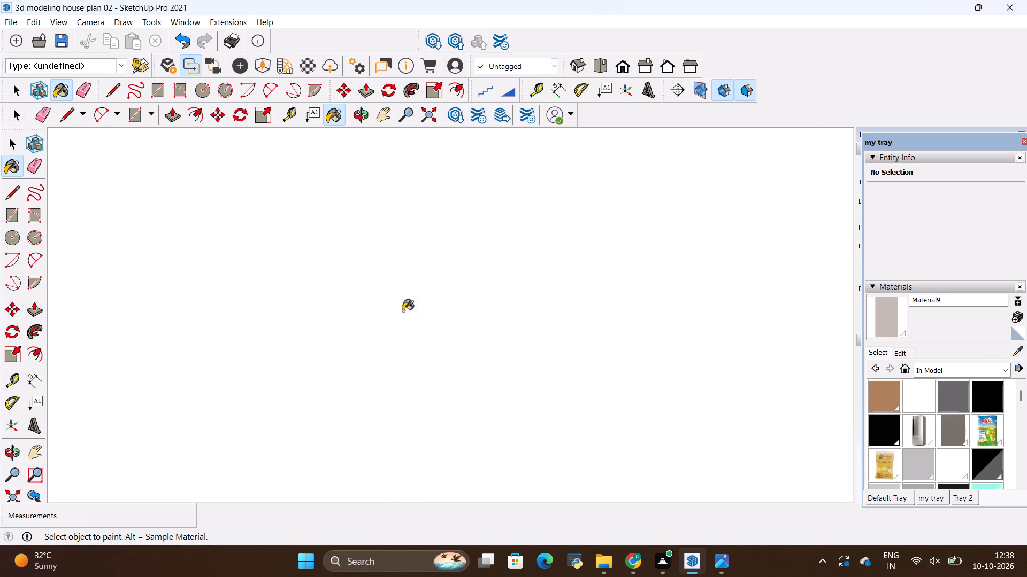
middle_click_drag(441, 275, 438, 447)
scroll(468, 418, "down", 10)
scroll(470, 416, "down", 20)
scroll(470, 416, "down", 20)
scroll(470, 416, "down", 1)
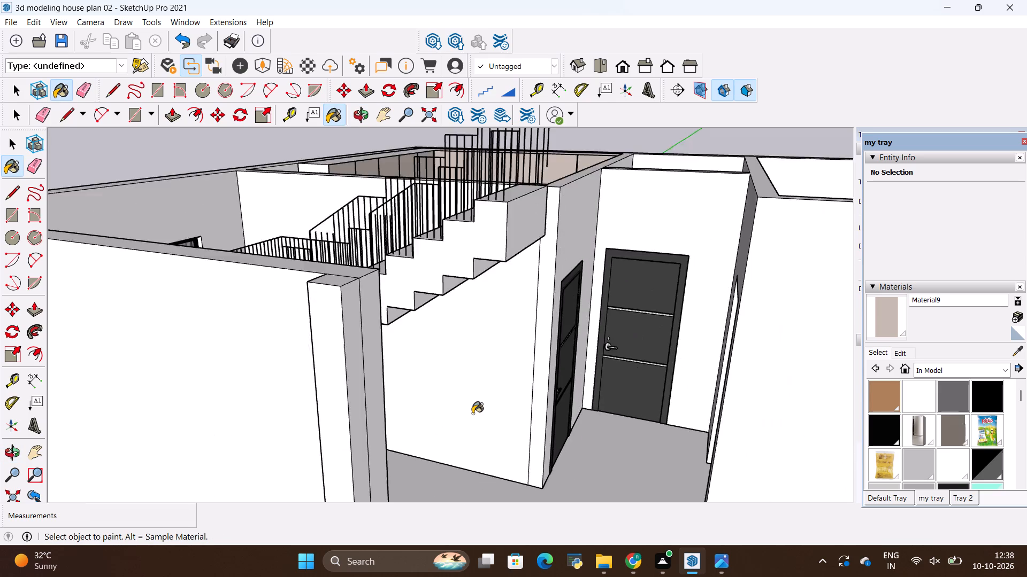
middle_click_drag(492, 310, 386, 460)
scroll(382, 456, "down", 1)
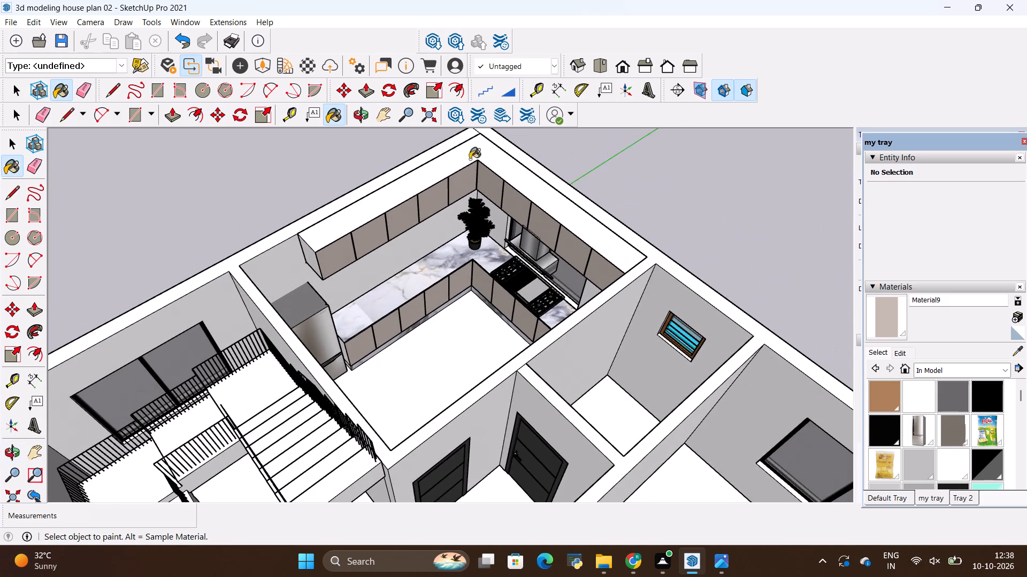
scroll(471, 150, "up", 7)
left_click(472, 151)
scroll(323, 318, "down", 5)
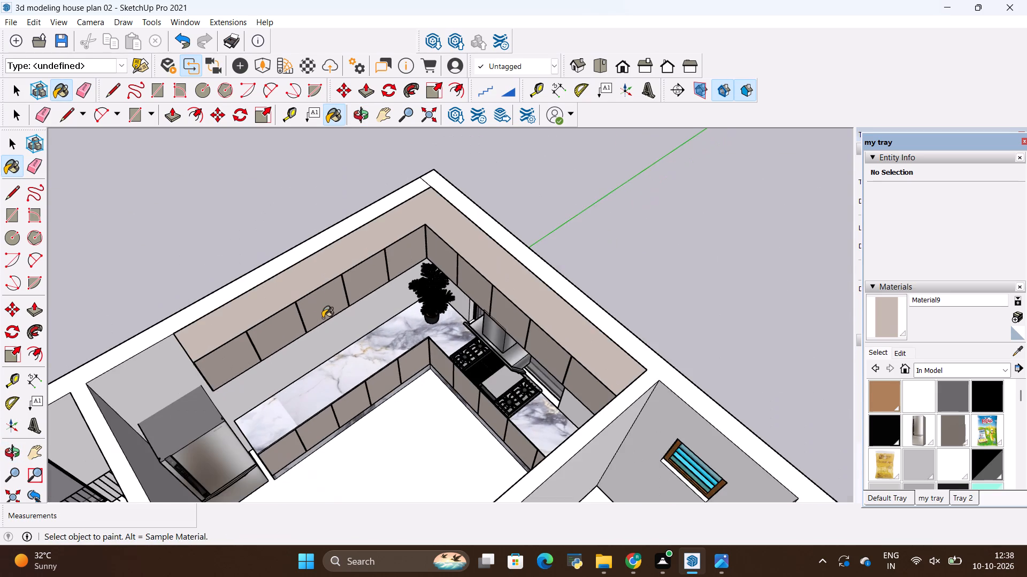
middle_click_drag(263, 337, 449, 196)
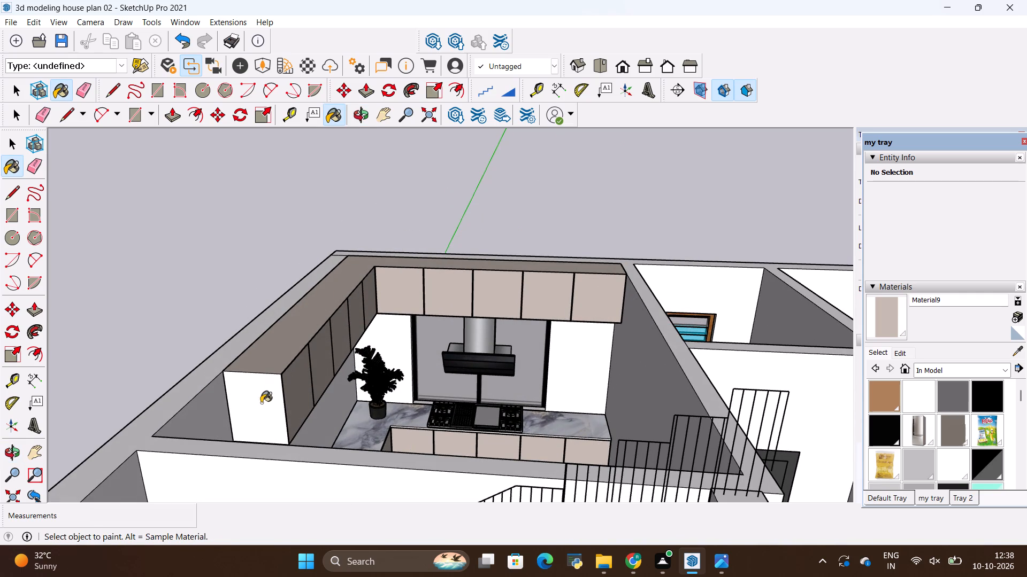
left_click(261, 403)
key("space")
left_click(236, 260)
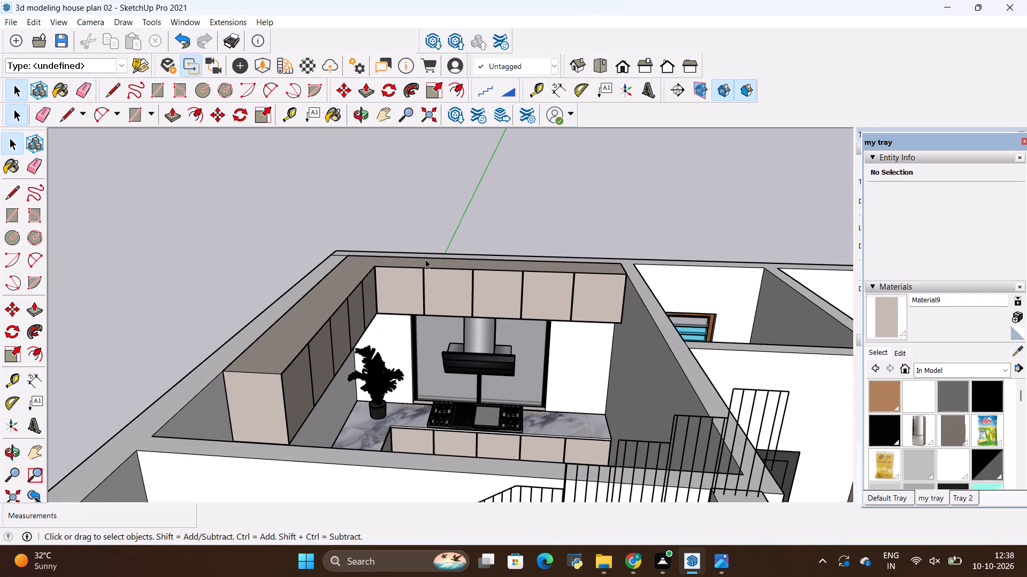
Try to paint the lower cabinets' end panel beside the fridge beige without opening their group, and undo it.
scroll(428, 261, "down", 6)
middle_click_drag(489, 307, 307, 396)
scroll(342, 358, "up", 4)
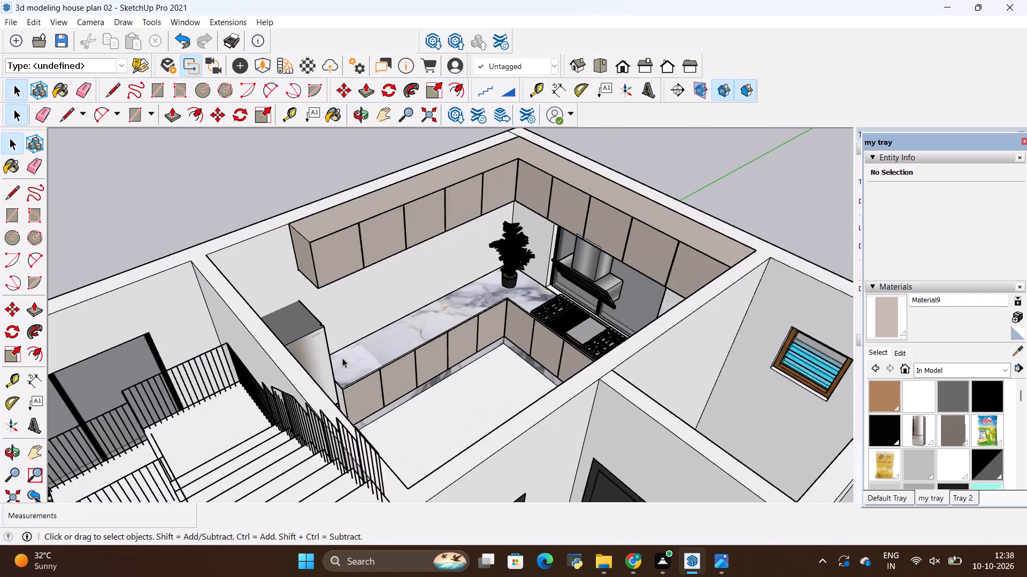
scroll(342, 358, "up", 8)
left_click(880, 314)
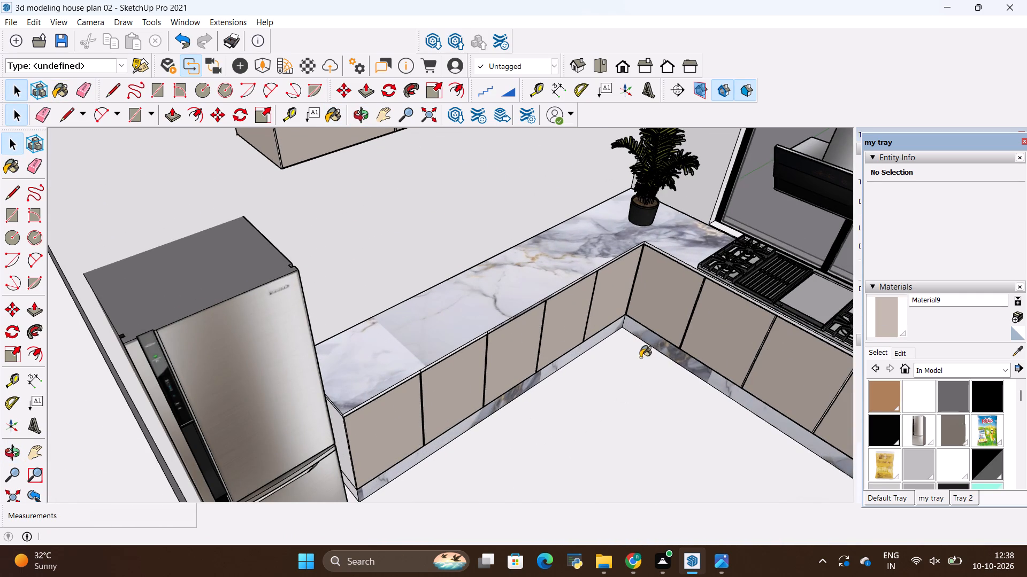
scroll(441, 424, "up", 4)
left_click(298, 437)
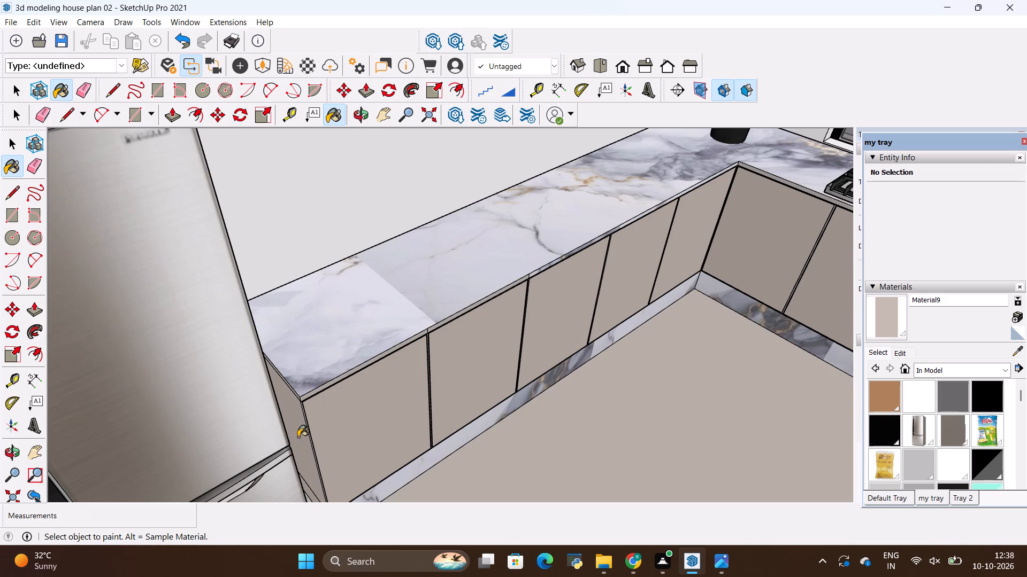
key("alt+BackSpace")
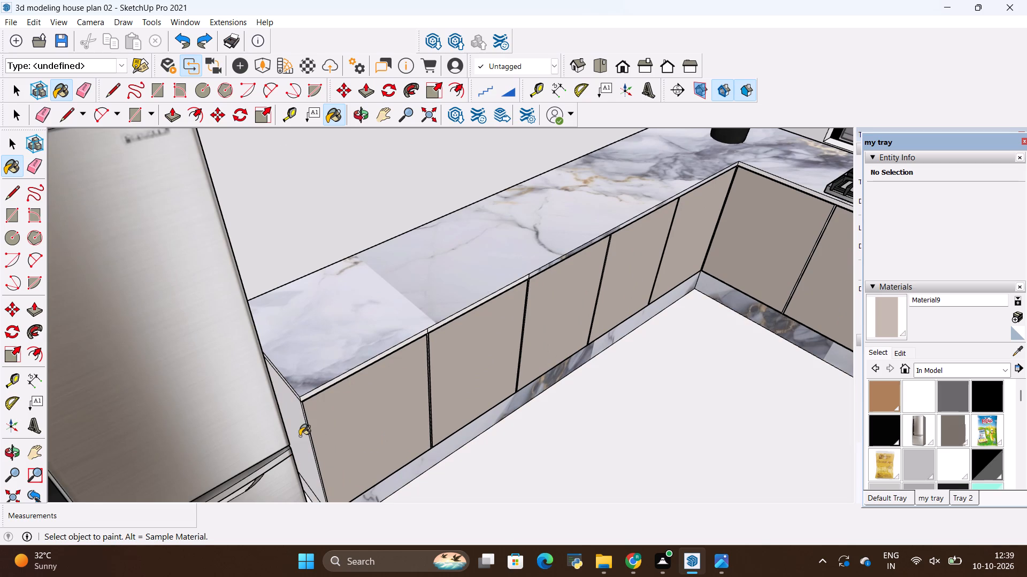
Open the lower cabinet group, paint its end panel beside the fridge with the beige Material9, and close the group.
key("space")
double_click(293, 424)
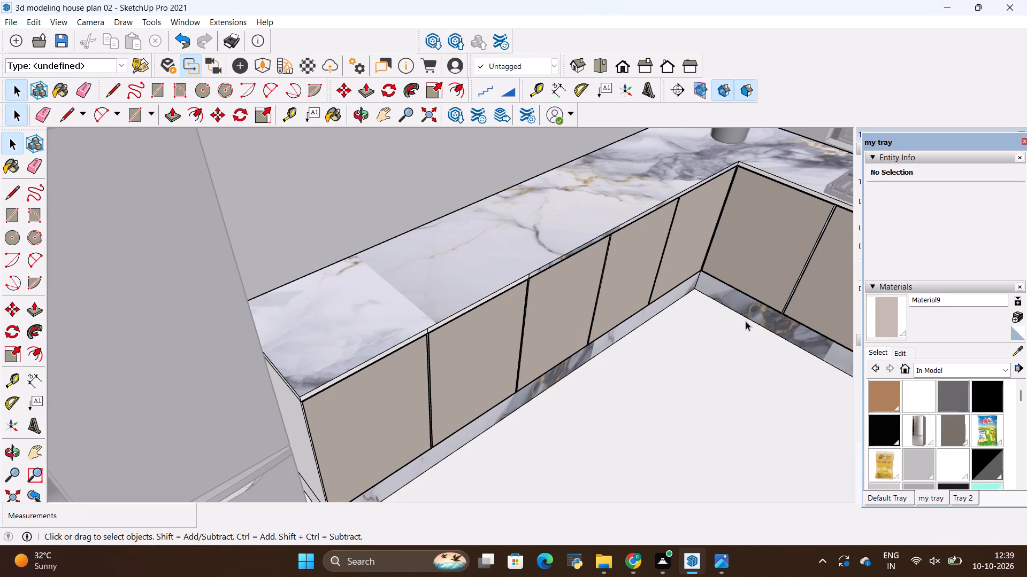
left_click(877, 329)
scroll(392, 434, "up", 2)
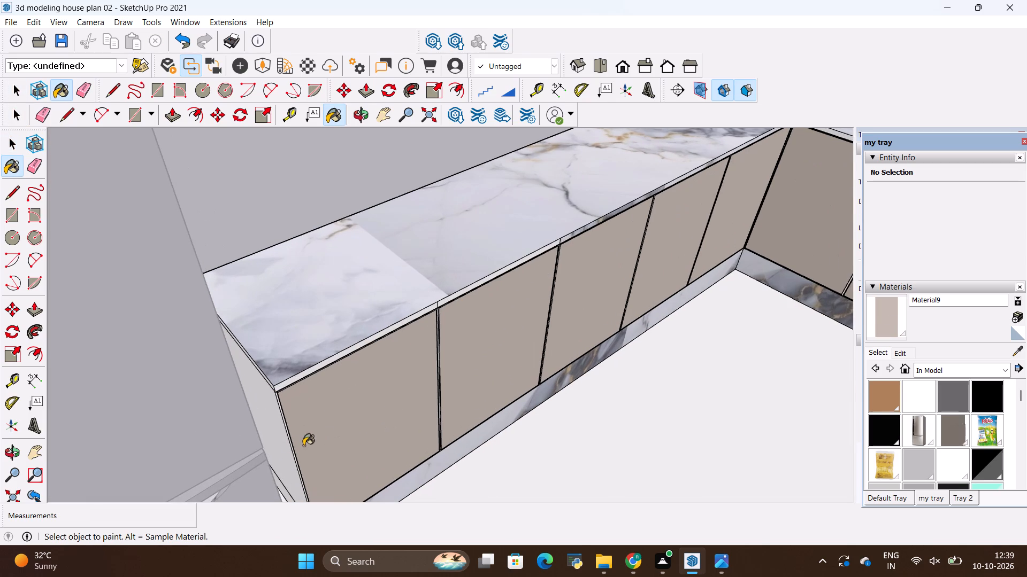
left_click(272, 441)
key("space")
left_click(549, 456)
scroll(549, 456, "down", 2)
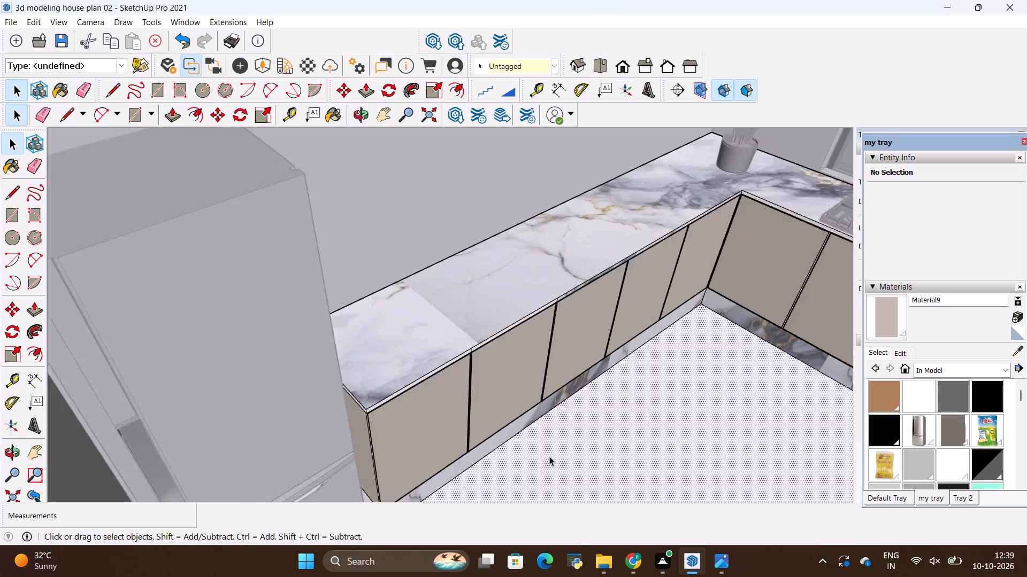
scroll(549, 456, "down", 20)
key("space")
left_click(522, 290)
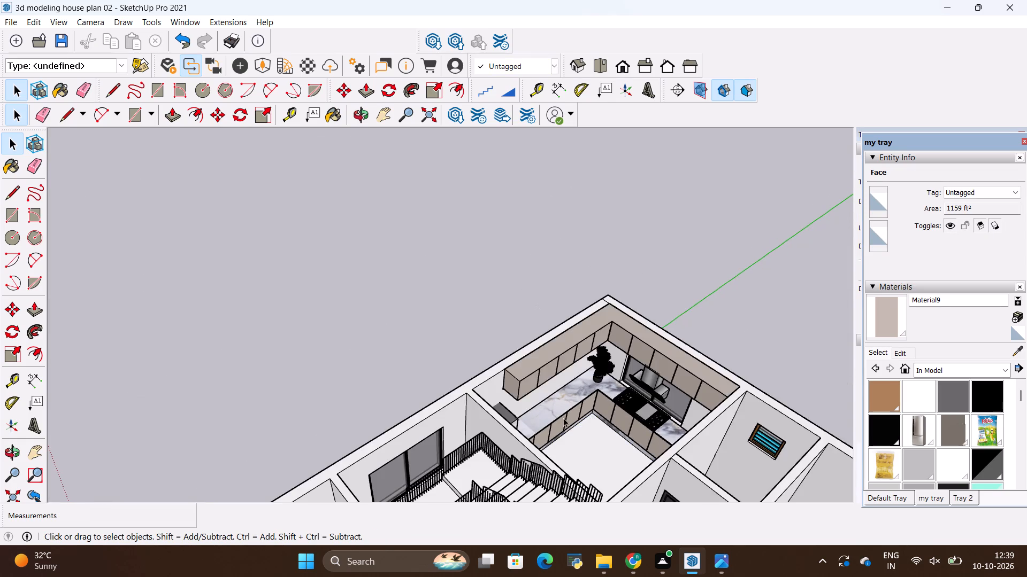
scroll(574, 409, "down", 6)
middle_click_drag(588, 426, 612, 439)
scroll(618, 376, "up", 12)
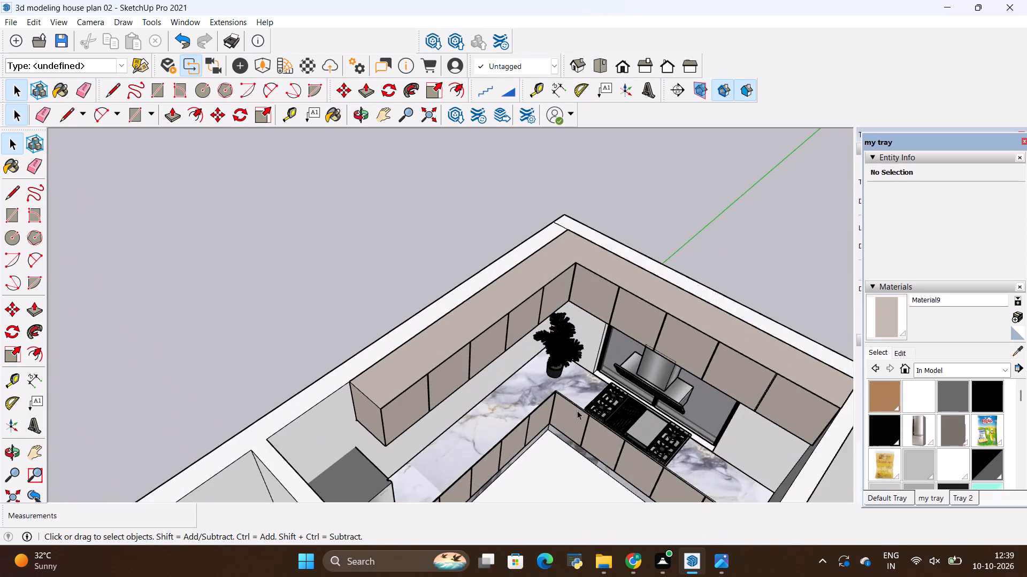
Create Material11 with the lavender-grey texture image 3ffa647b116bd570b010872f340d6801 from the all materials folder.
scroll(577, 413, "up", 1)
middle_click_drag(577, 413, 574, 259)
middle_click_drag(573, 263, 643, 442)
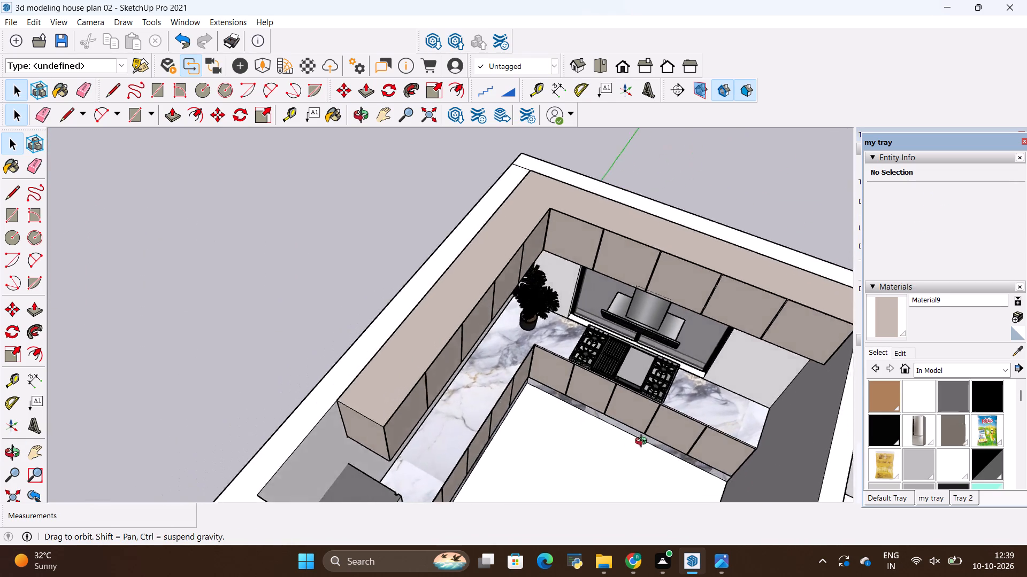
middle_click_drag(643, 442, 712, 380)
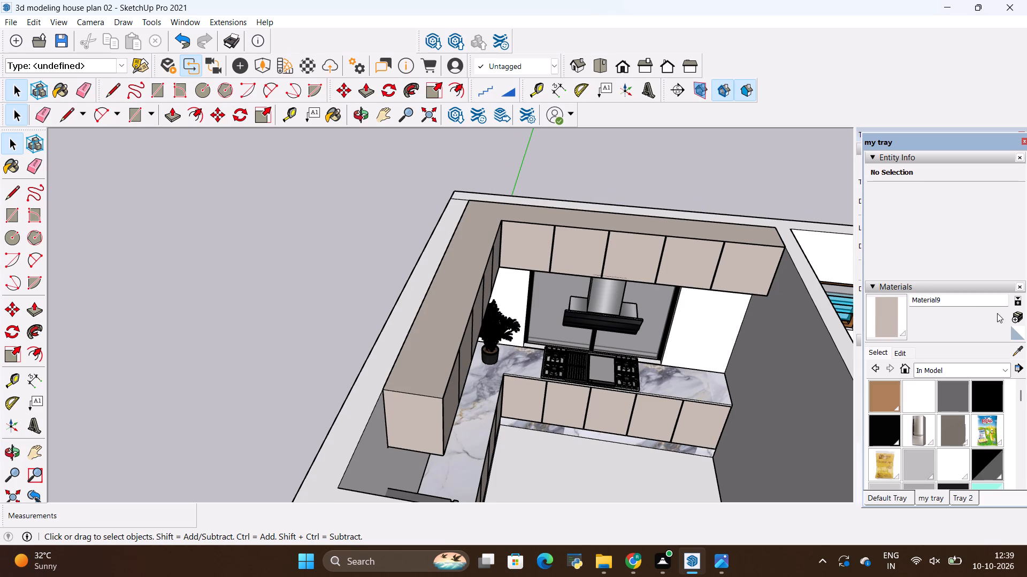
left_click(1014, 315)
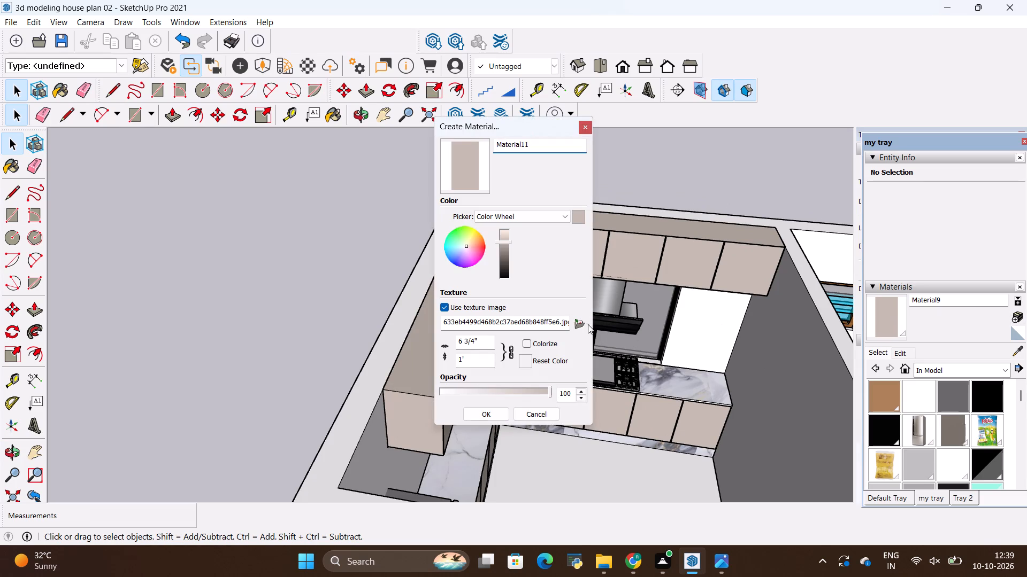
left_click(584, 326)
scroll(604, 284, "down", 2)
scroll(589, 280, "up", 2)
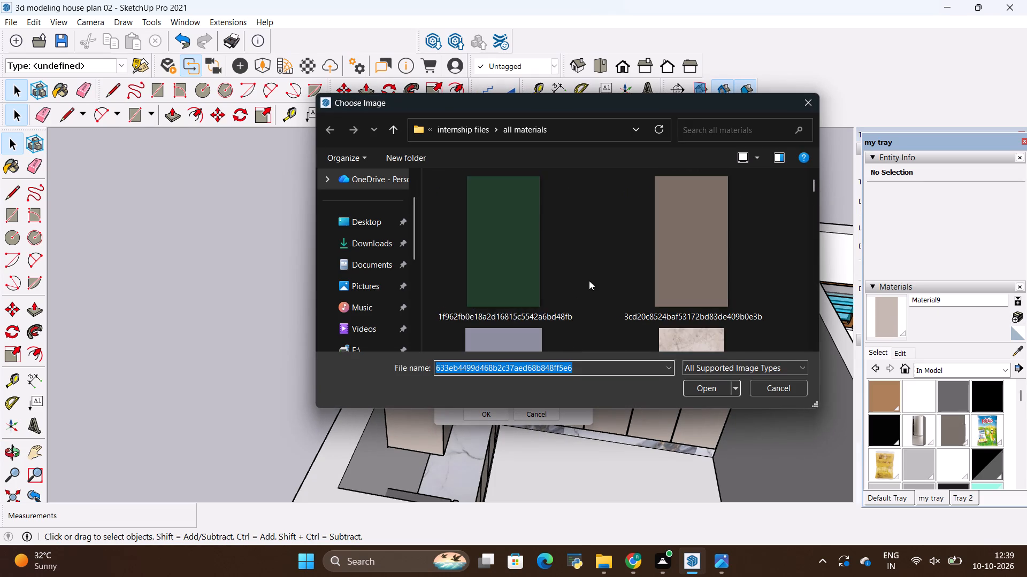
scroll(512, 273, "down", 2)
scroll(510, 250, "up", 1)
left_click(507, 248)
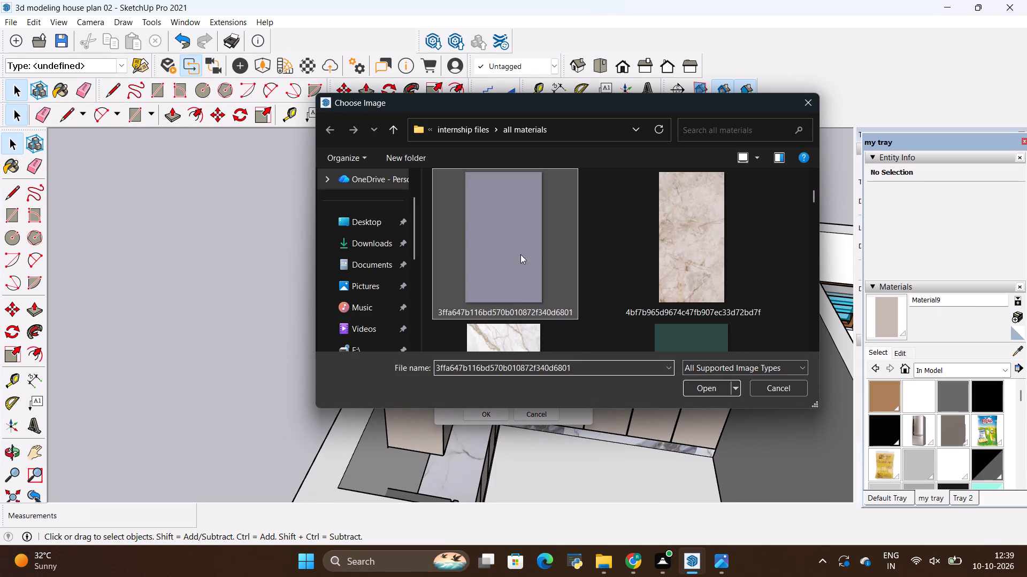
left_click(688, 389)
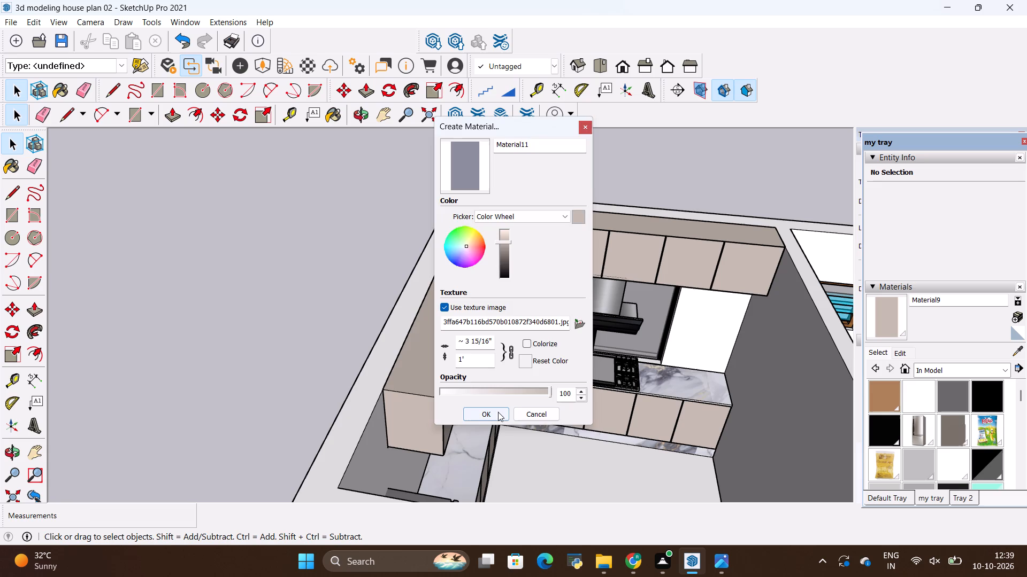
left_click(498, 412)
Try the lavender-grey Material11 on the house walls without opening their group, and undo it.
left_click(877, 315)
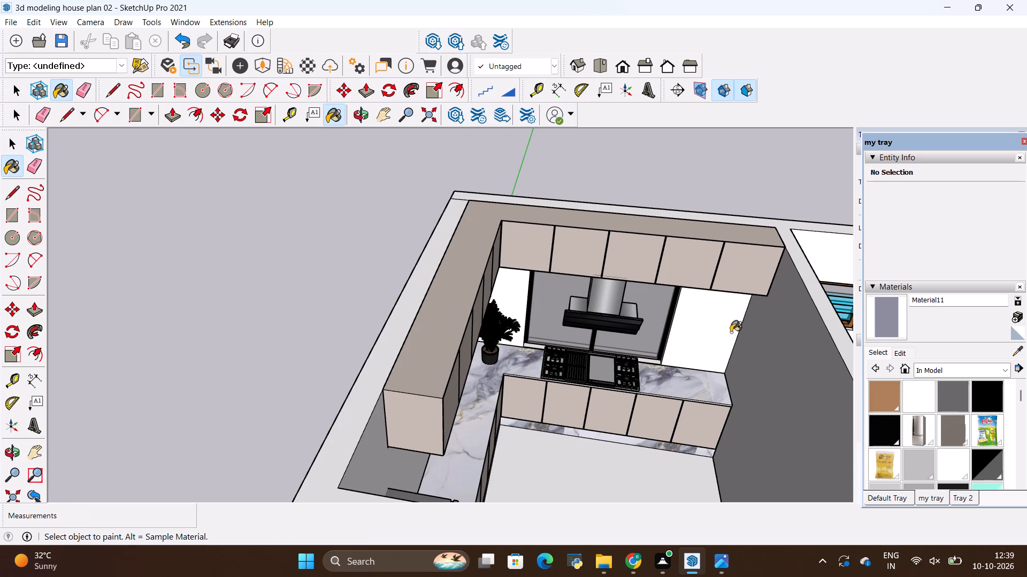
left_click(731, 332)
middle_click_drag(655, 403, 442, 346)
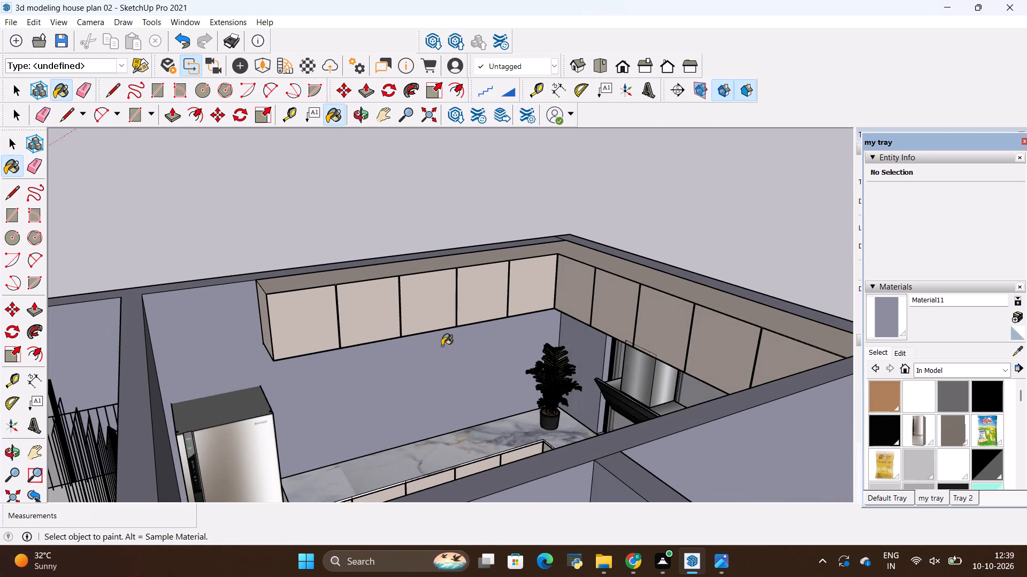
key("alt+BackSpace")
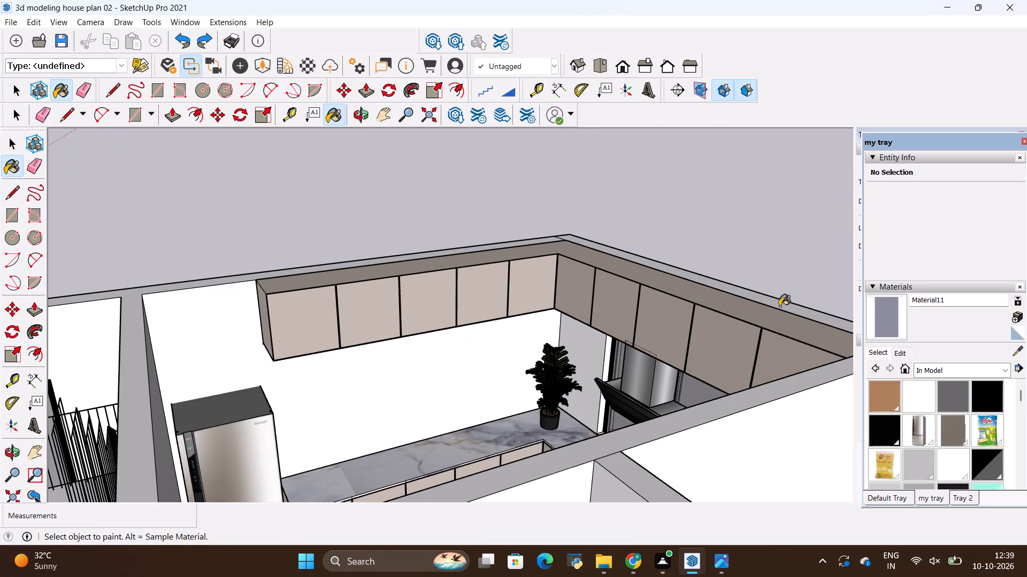
Create Material12 with the blue-grey texture image 51b65fb537d63c20ce7f43c80d250e90 from the all materials folder.
left_click(1020, 322)
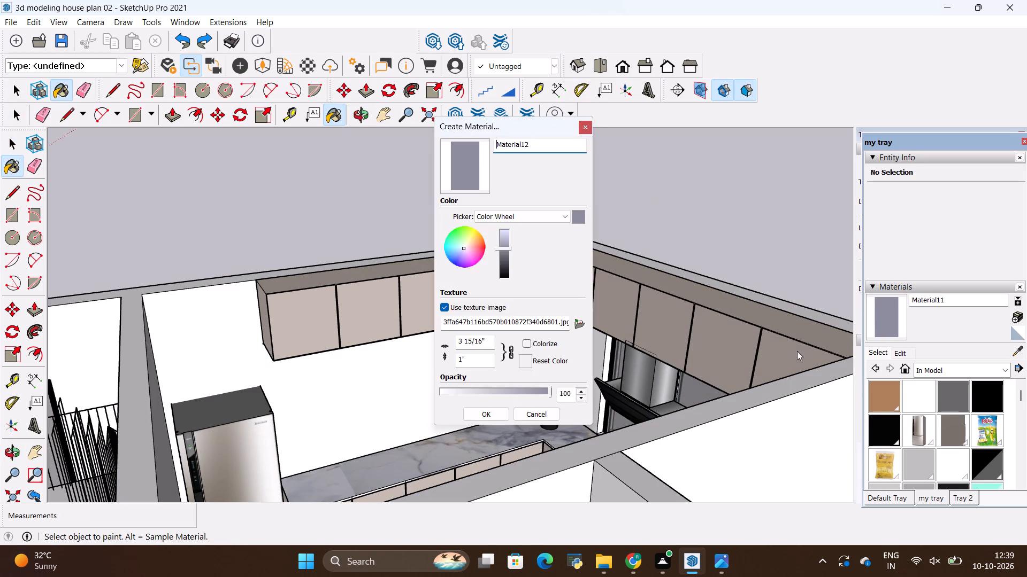
left_click(583, 329)
scroll(530, 315, "down", 1)
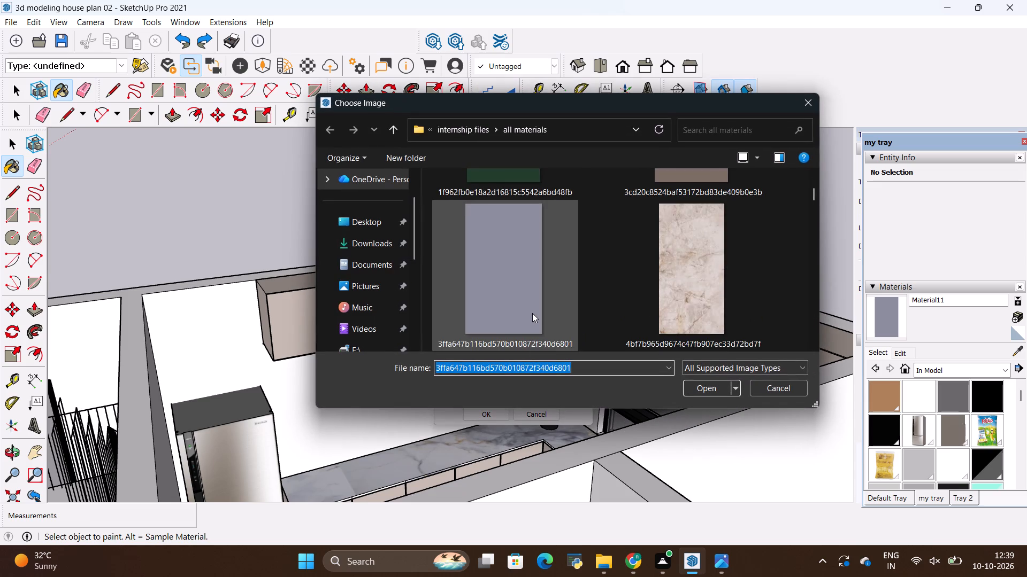
scroll(532, 313, "down", 2)
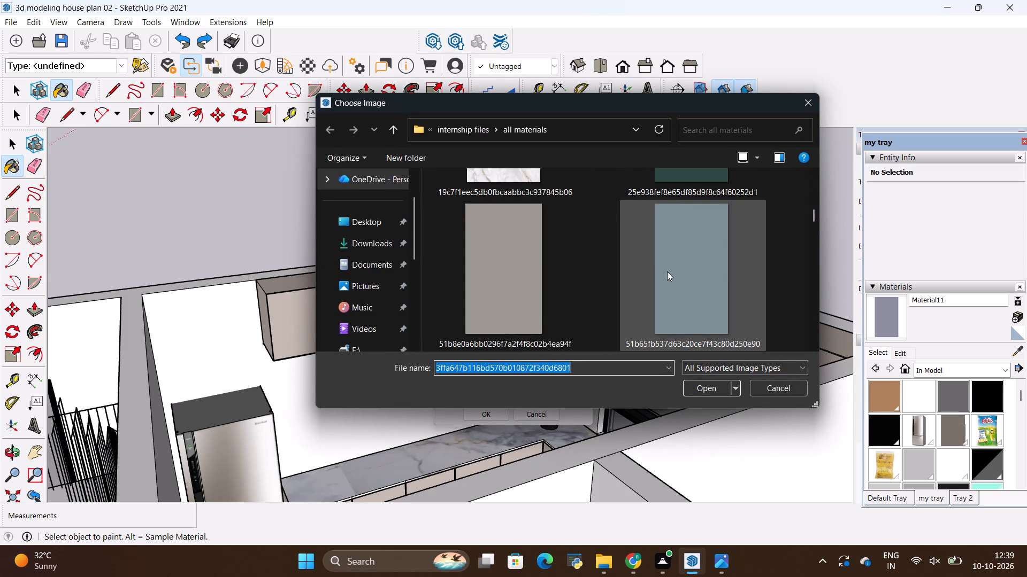
left_click(667, 271)
left_click(710, 390)
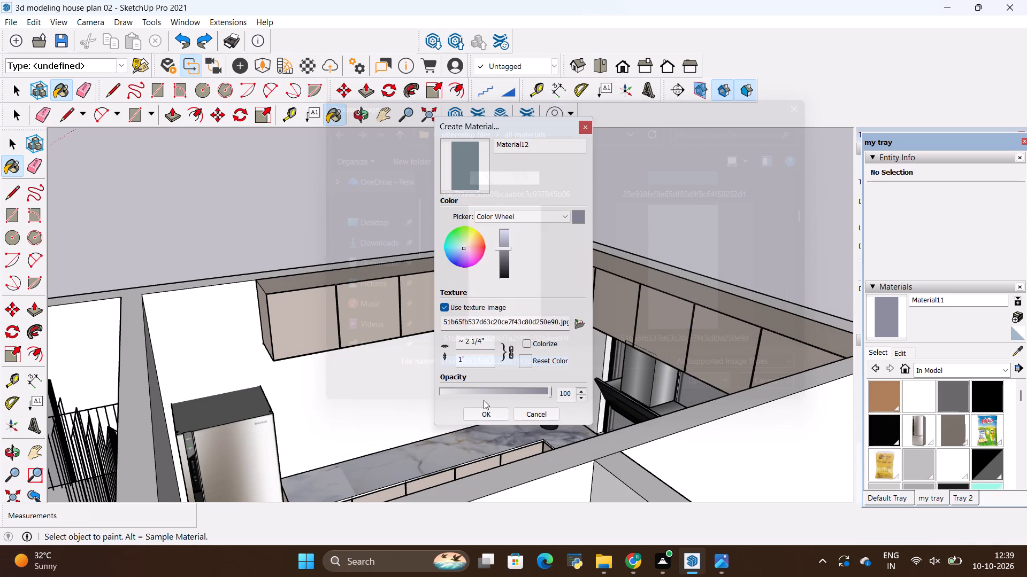
left_click(484, 413)
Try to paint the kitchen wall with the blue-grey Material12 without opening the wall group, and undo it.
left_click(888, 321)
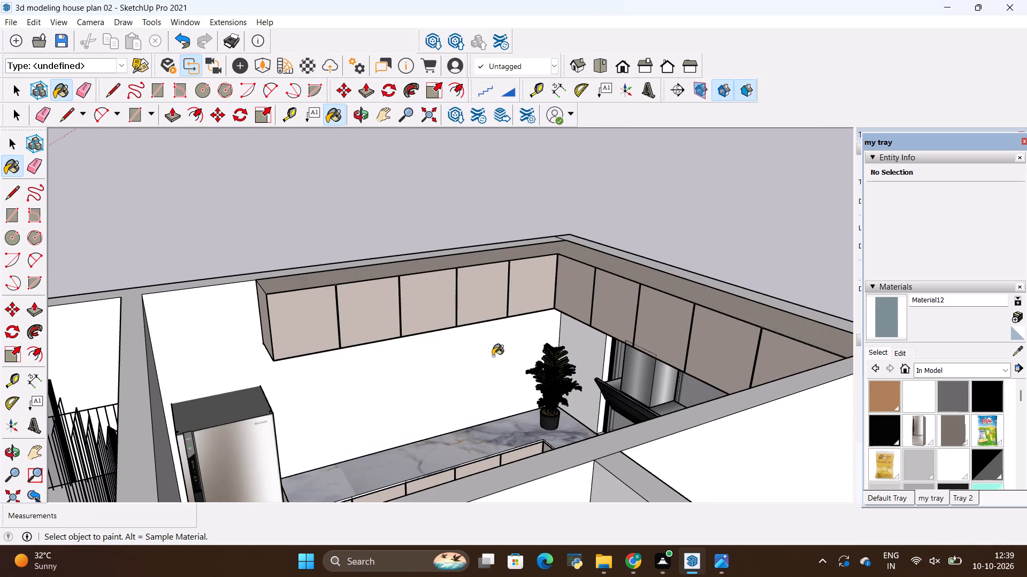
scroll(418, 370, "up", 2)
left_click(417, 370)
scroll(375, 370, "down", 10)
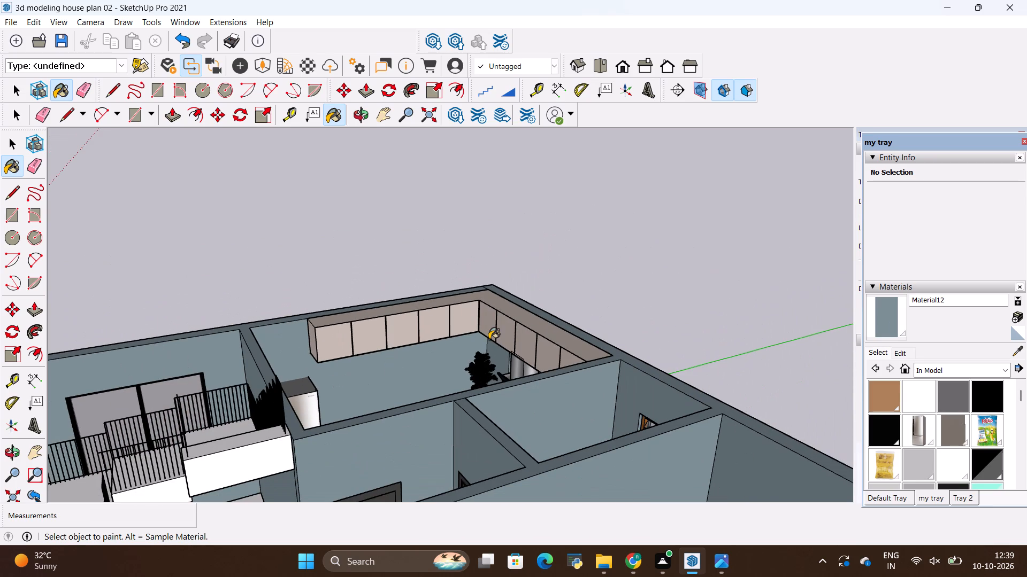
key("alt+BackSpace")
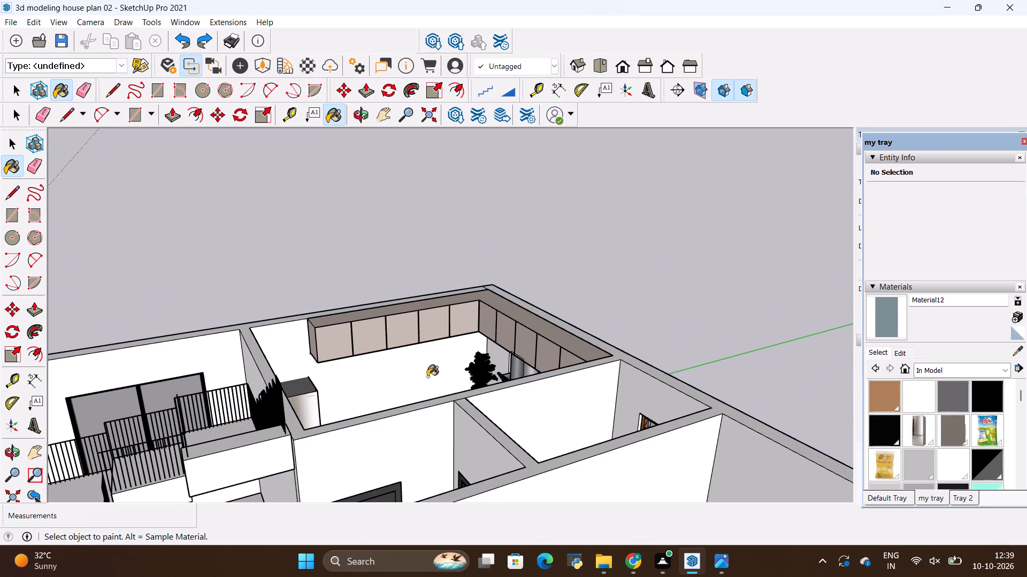
Open the wall group, paint the kitchen's cabinet wall, window wall and partition wall with the blue-grey Material12, and close the group.
key("space")
double_click(427, 377)
middle_click_drag(413, 380, 496, 443)
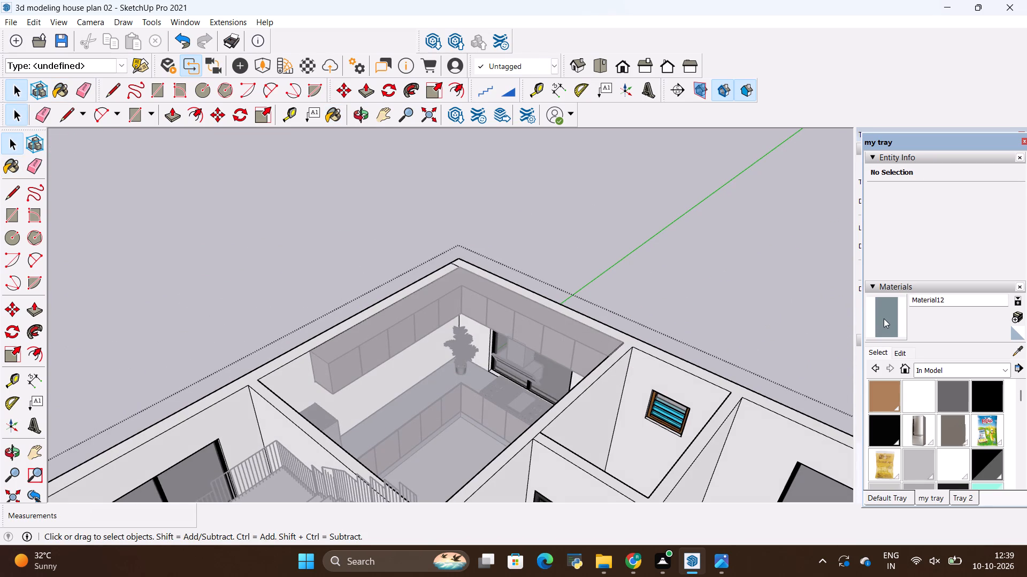
left_click(885, 318)
scroll(483, 340, "up", 4)
left_click(383, 373)
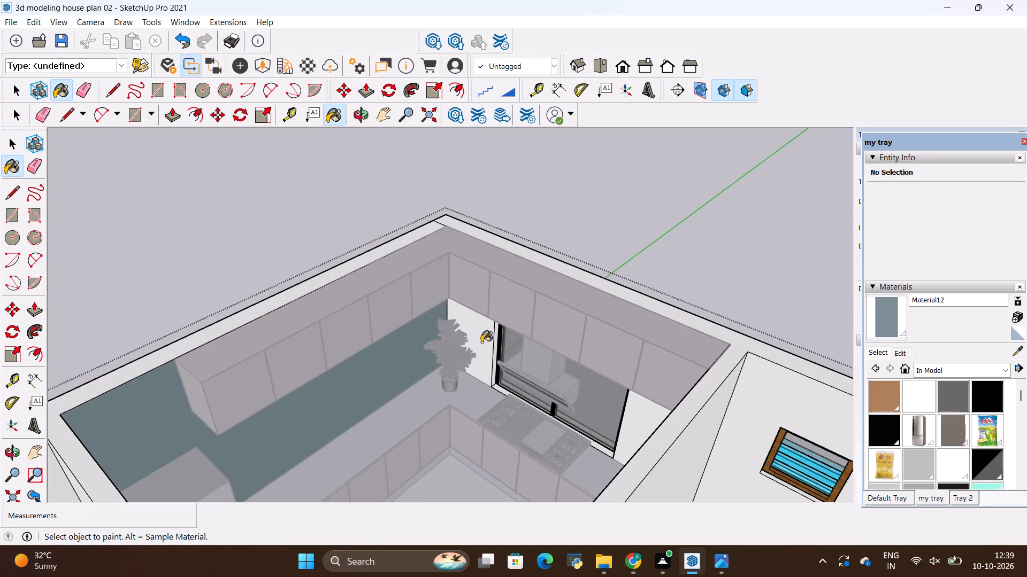
left_click(464, 375)
scroll(352, 439, "down", 3)
middle_click_drag(351, 437, 444, 485)
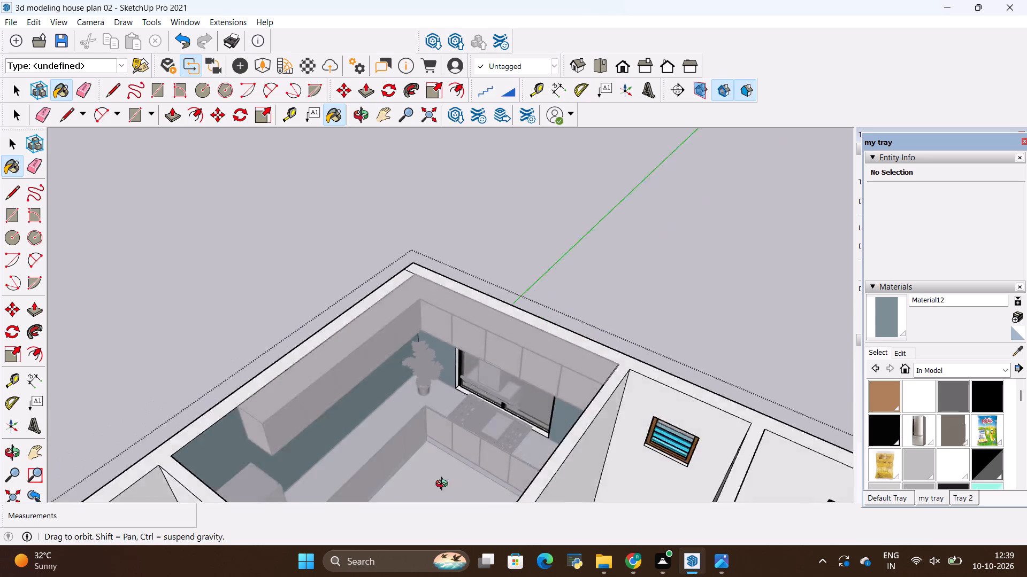
middle_click_drag(444, 485, 641, 438)
left_click(638, 405)
scroll(397, 371, "down", 1)
key("space")
left_click(334, 290)
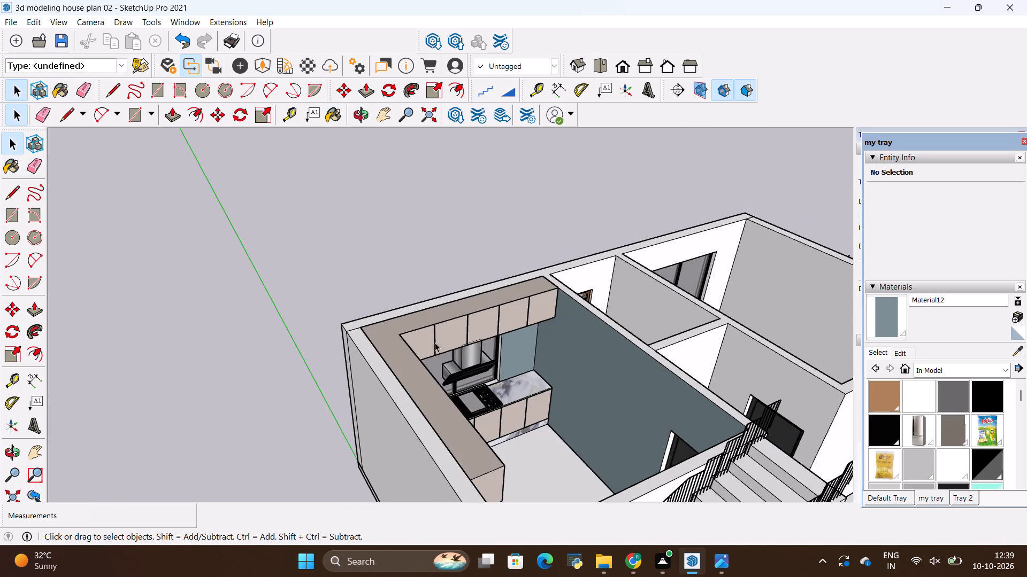
Examine the kitchen's blue-grey walls, beige cabinets, marble surfaces, plant and cooking area from several angles.
middle_click_drag(518, 405, 236, 389)
scroll(288, 376, "up", 8)
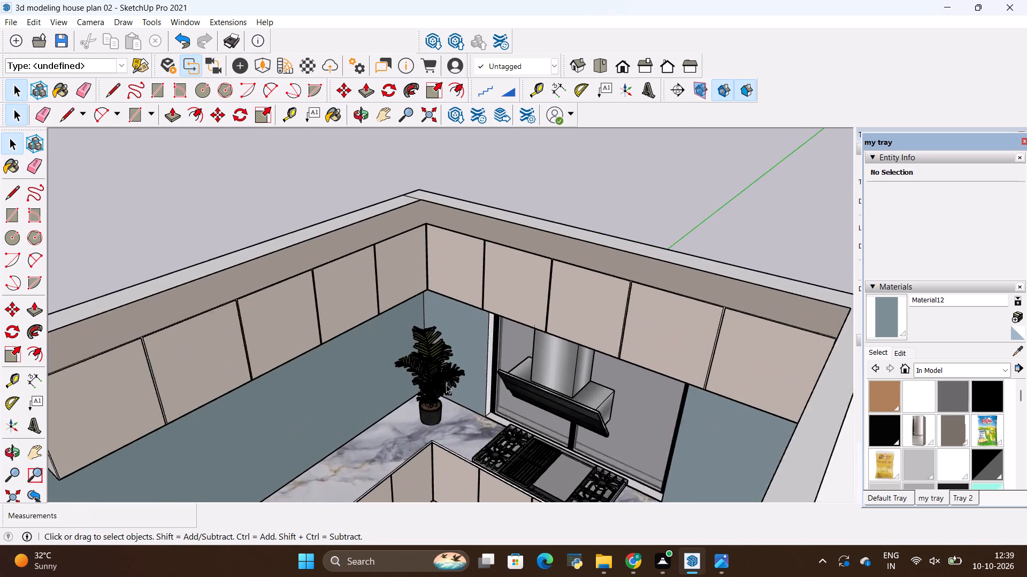
scroll(446, 384, "up", 2)
middle_click_drag(465, 405, 508, 258)
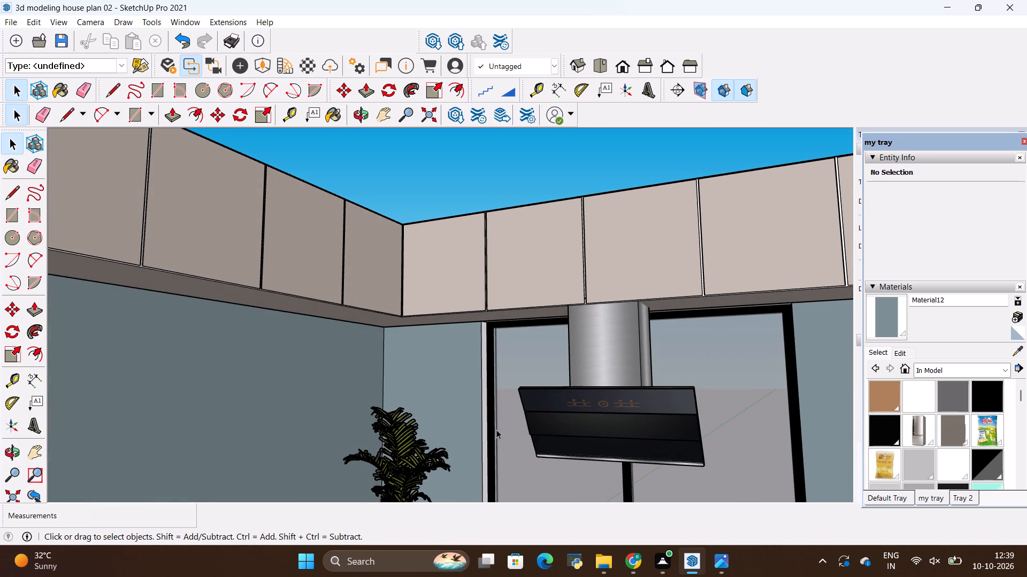
middle_click_drag(496, 431, 462, 286, "shift")
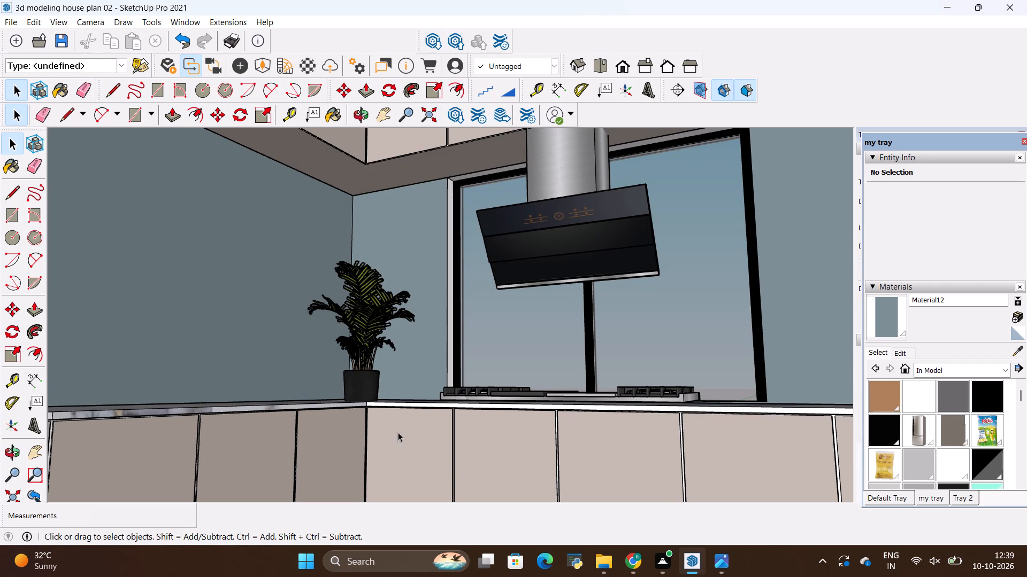
middle_click_drag(400, 434, 434, 367, "shift")
scroll(436, 363, "down", 1)
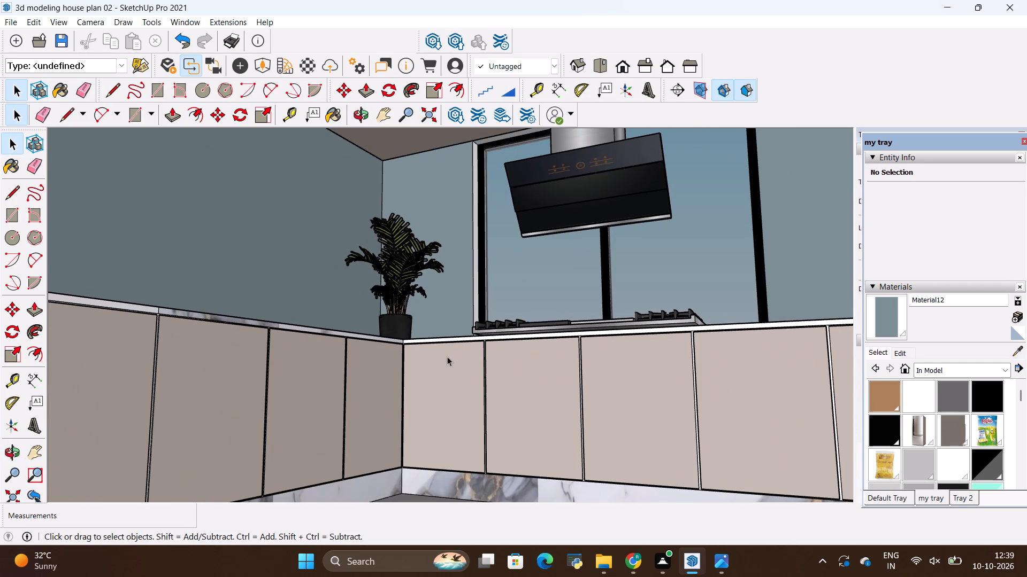
middle_click_drag(448, 356, 407, 448)
scroll(404, 445, "down", 2)
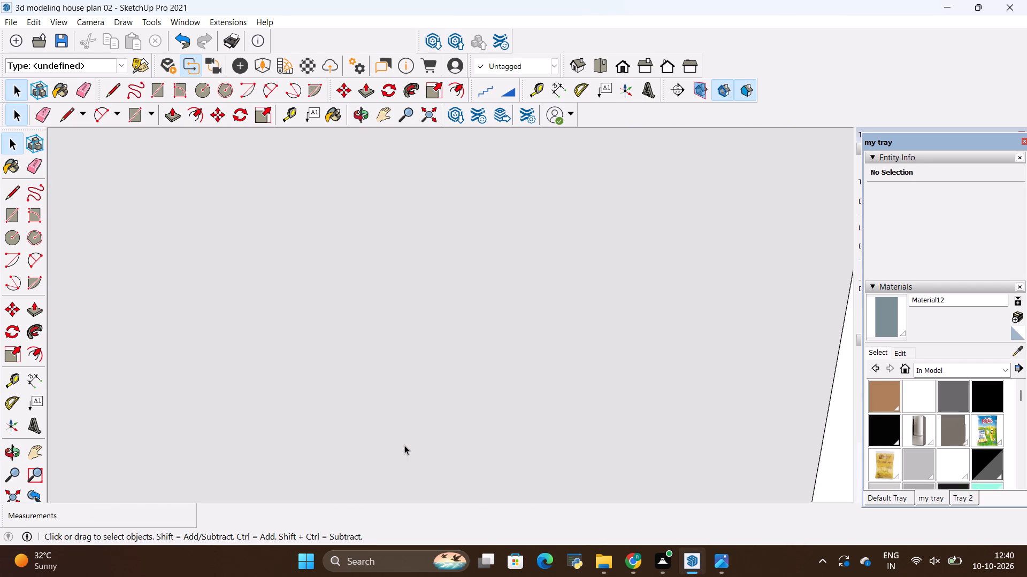
middle_click_drag(435, 322, 449, 409)
scroll(467, 401, "down", 16)
scroll(620, 409, "down", 17)
scroll(574, 212, "up", 7)
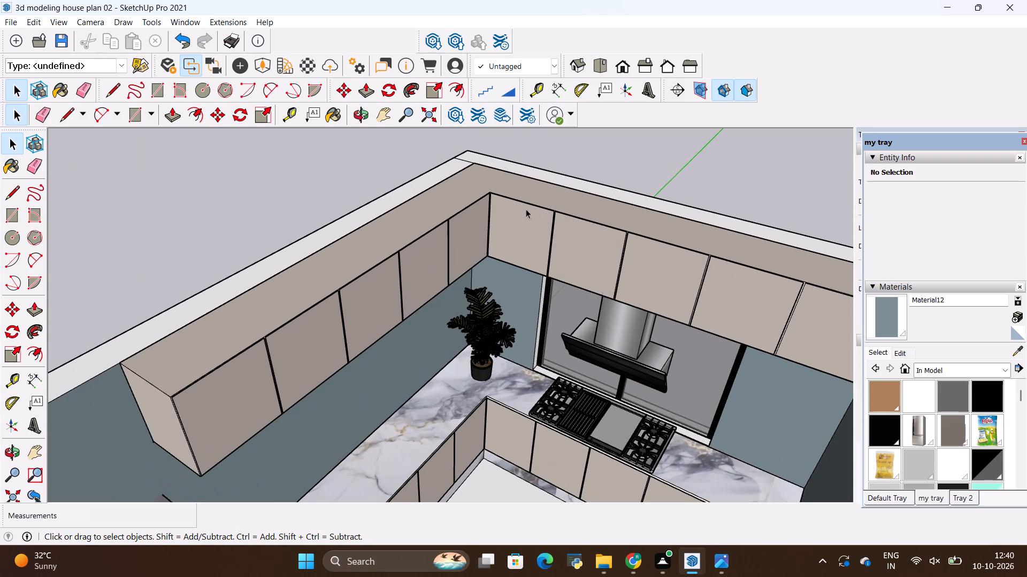
scroll(577, 299, "up", 1)
middle_click_drag(577, 299, 618, 267)
middle_click_drag(618, 267, 497, 261)
scroll(418, 271, "down", 4)
key("space")
left_click(656, 200)
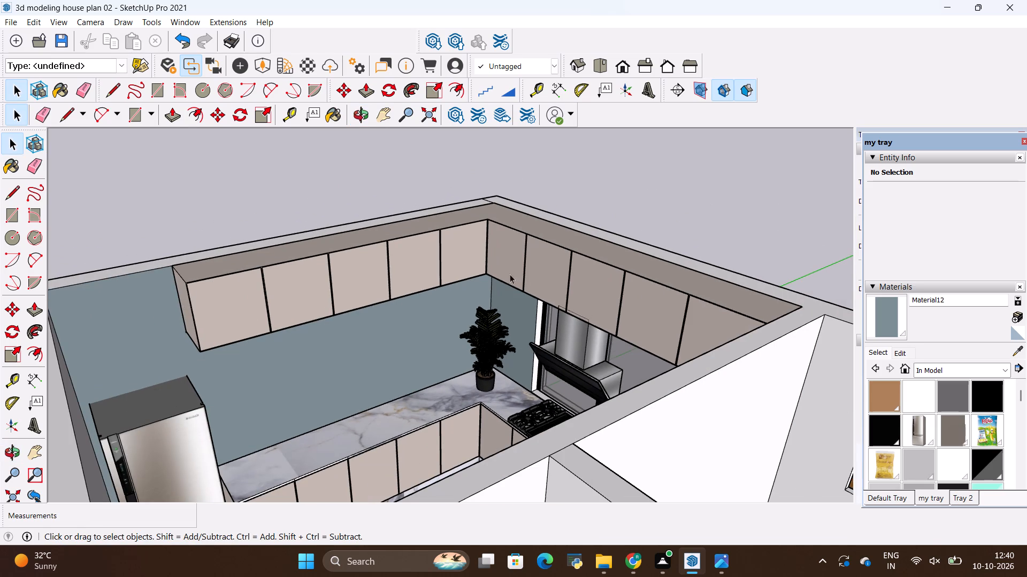
scroll(496, 293, "up", 2)
middle_click_drag(478, 334, 582, 342)
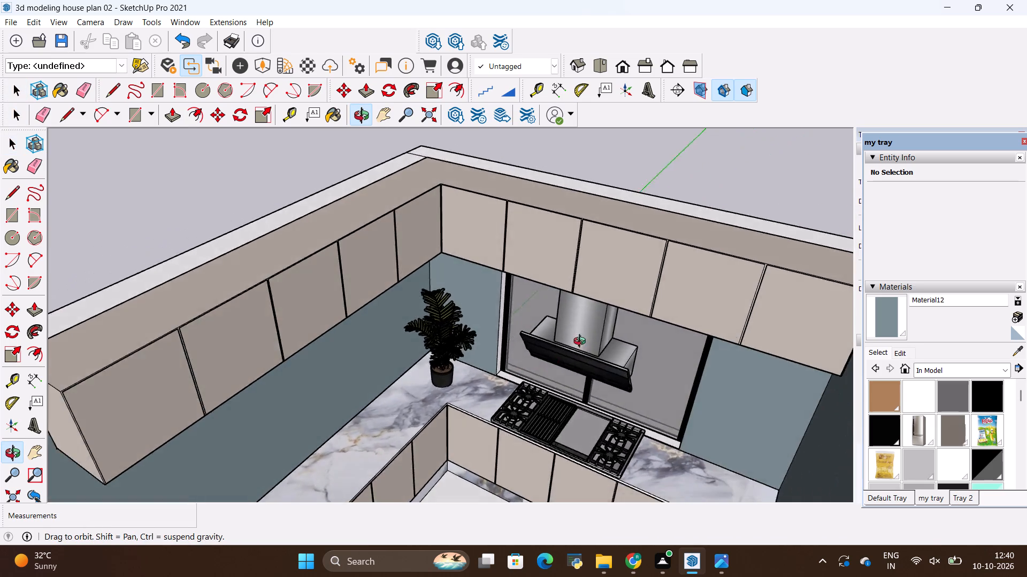
middle_click_drag(582, 342, 591, 301)
scroll(522, 275, "up", 3)
middle_click_drag(535, 314, 626, 409)
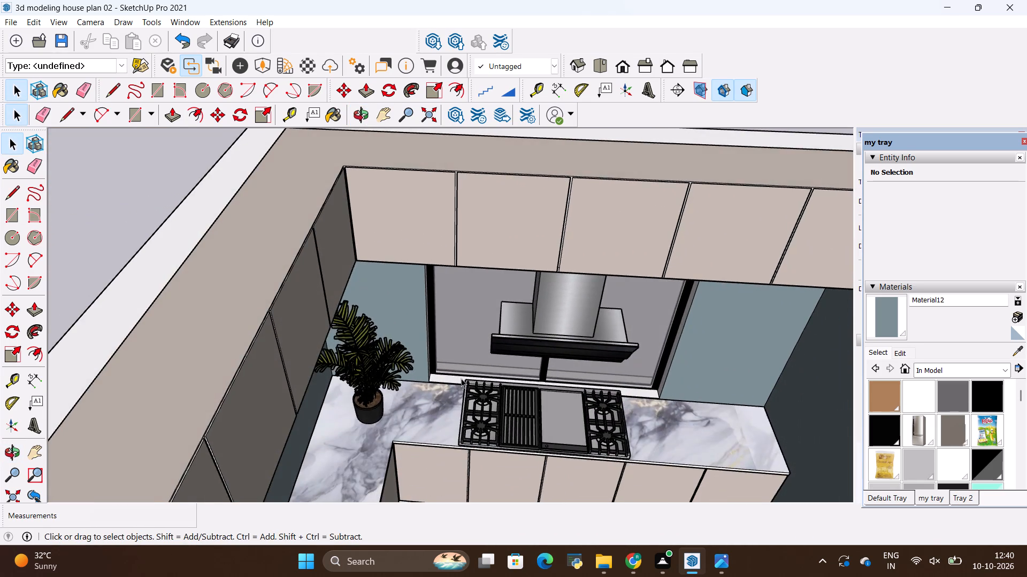
Open the group containing the kitchen's lower cabinets and floor, and select all of its connected geometry.
scroll(460, 378, "down", 17)
middle_click_drag(546, 407, 282, 357)
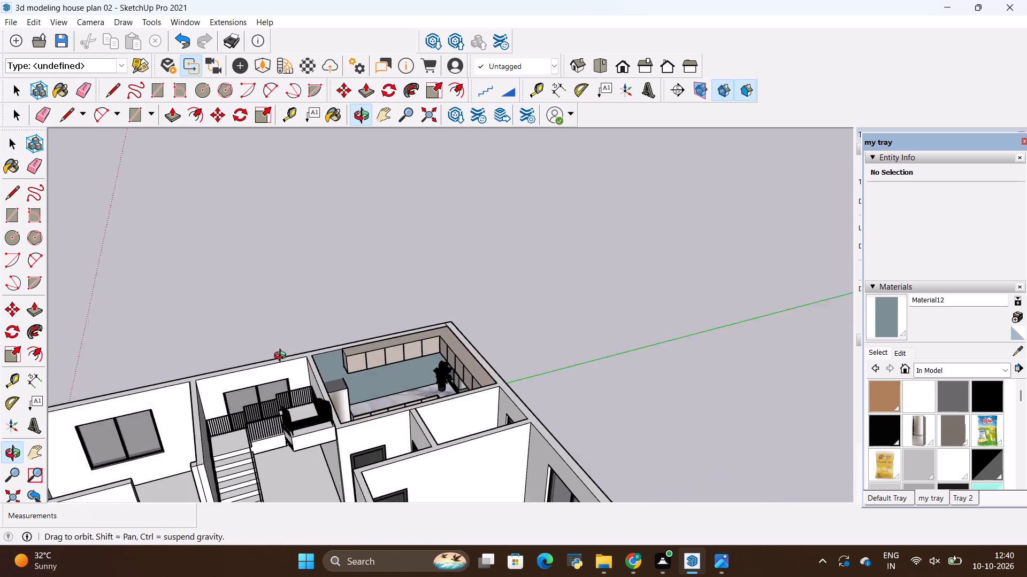
middle_click_drag(282, 357, 181, 444)
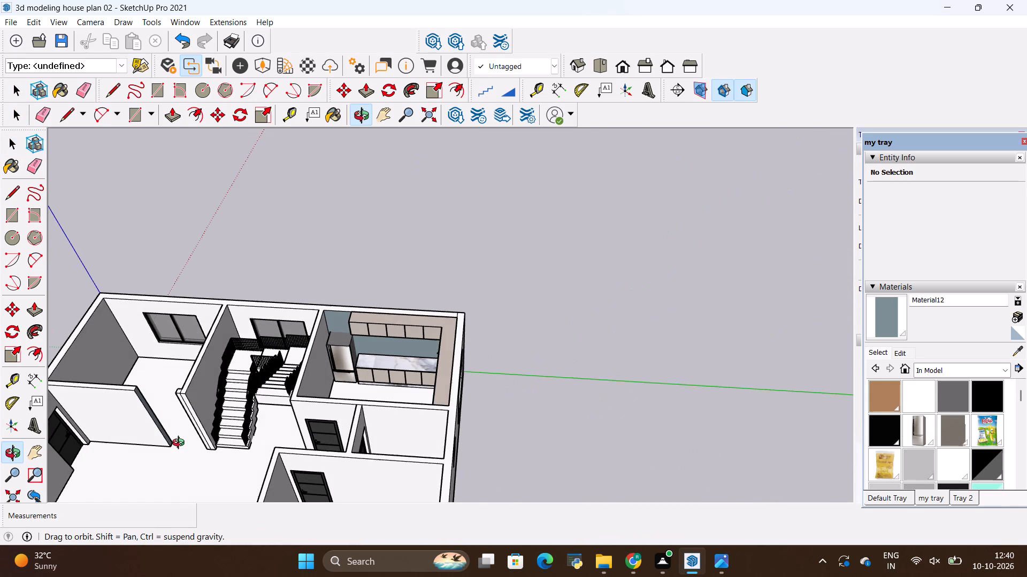
middle_click_drag(181, 444, 541, 465)
scroll(541, 458, "down", 1)
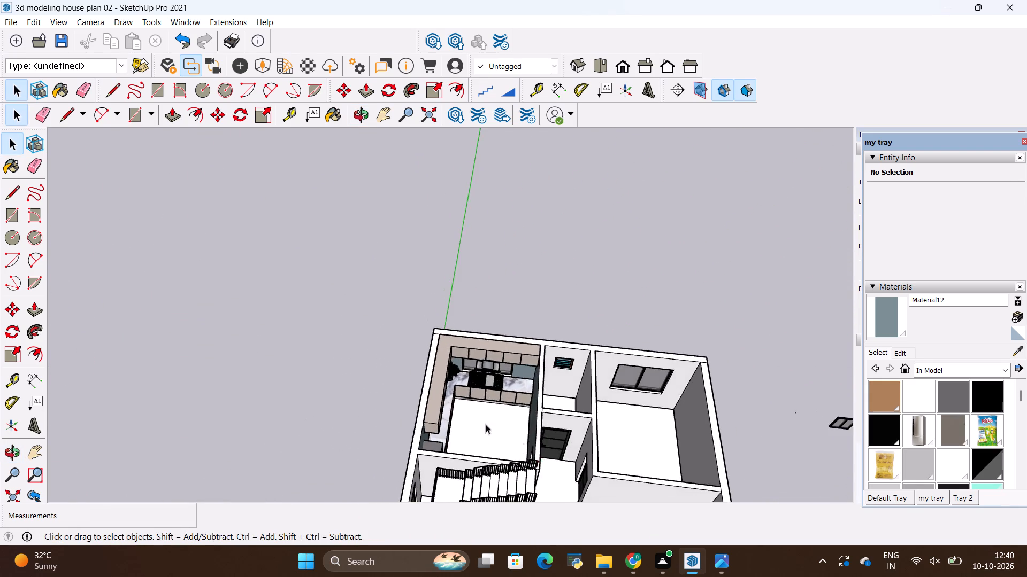
scroll(448, 408, "up", 14)
triple_click(509, 446)
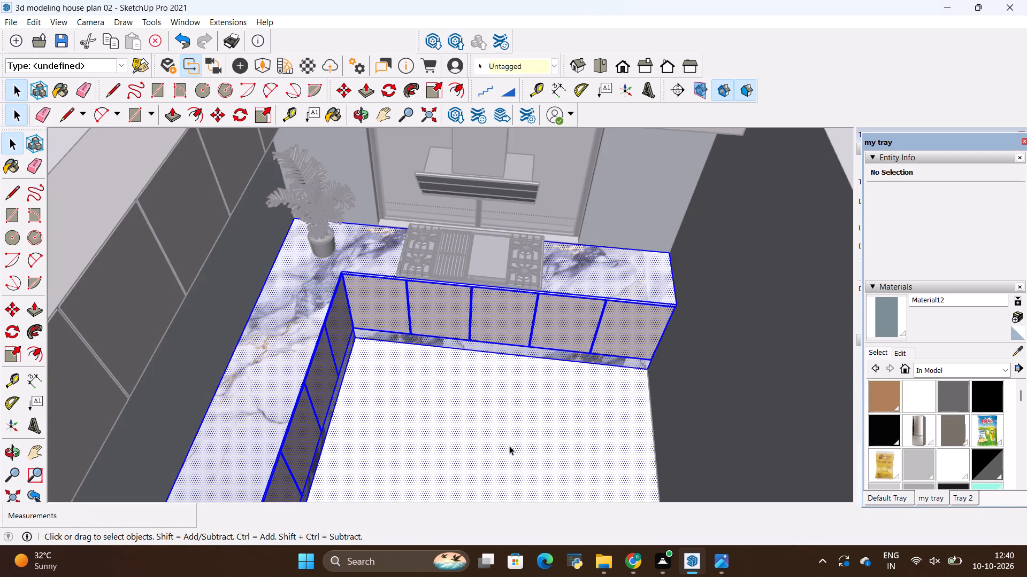
double_click(509, 446)
left_click(509, 446)
scroll(509, 446, "down", 5)
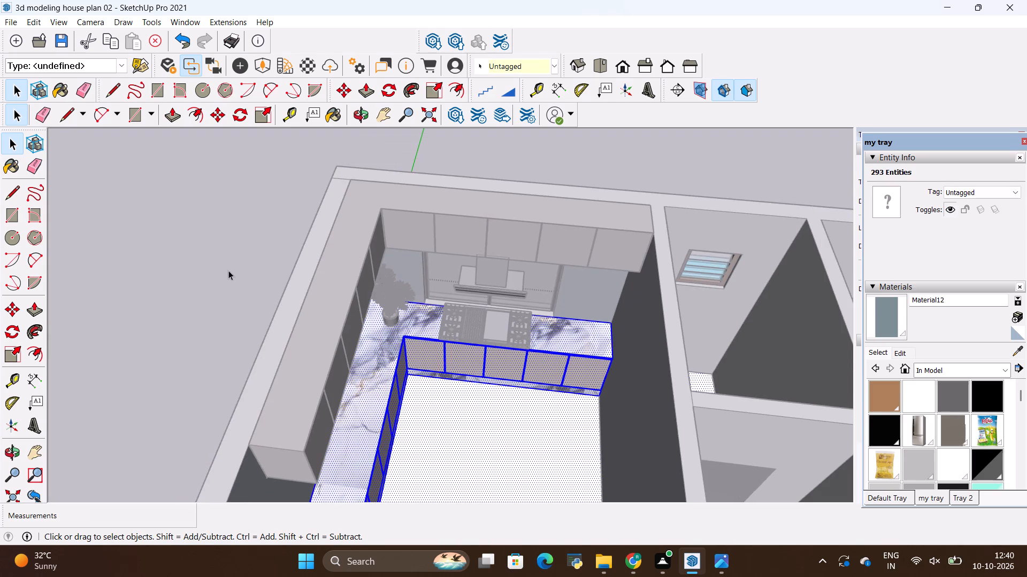
left_click(190, 269)
double_click(455, 435)
left_click(455, 437)
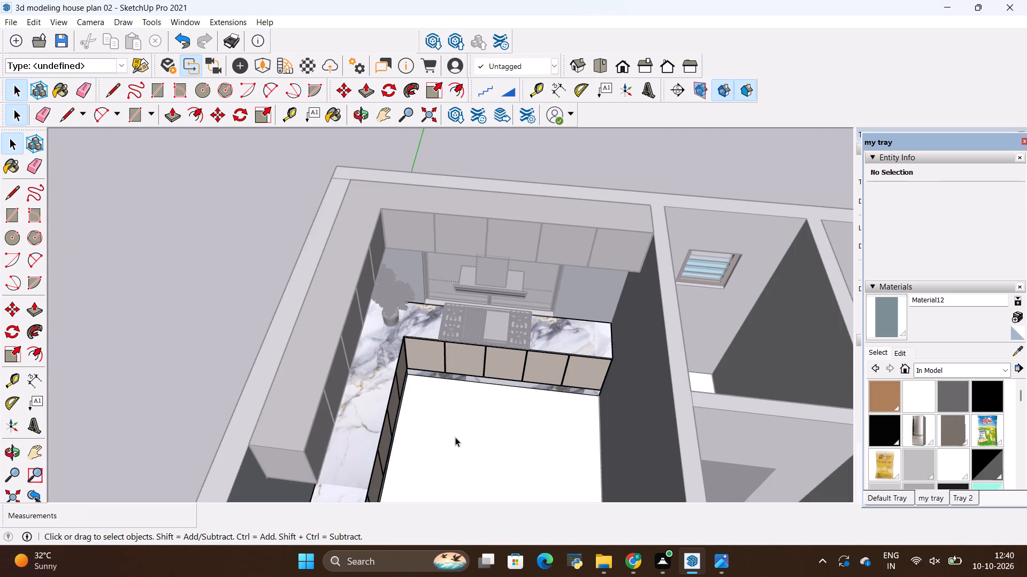
Create Material13 with the beige marble texture image 0895a0b1e084286f2bf766fdad5fcc94 from the all materials folder, setting the texture height to 10'.
left_click(1020, 320)
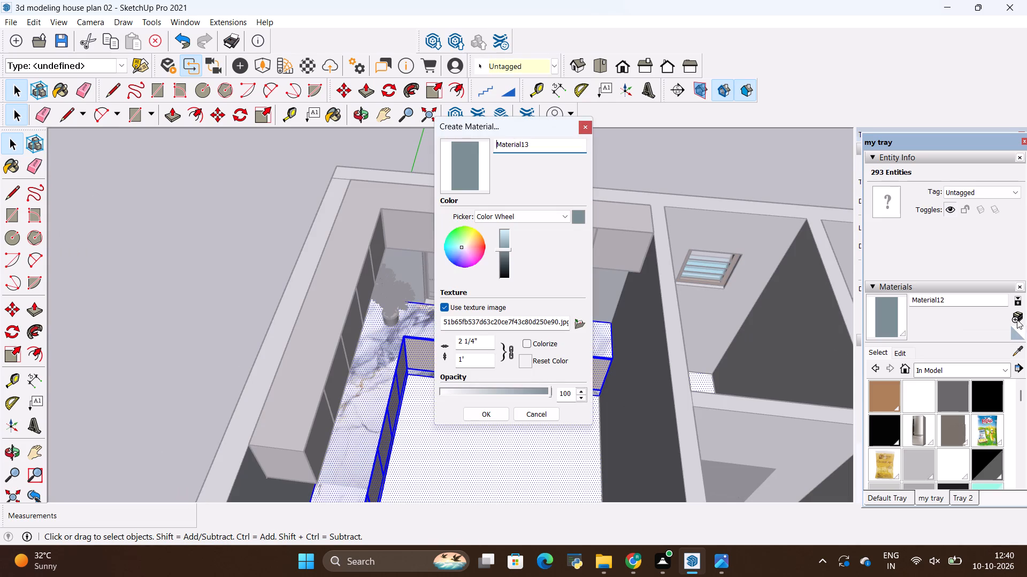
left_click(577, 325)
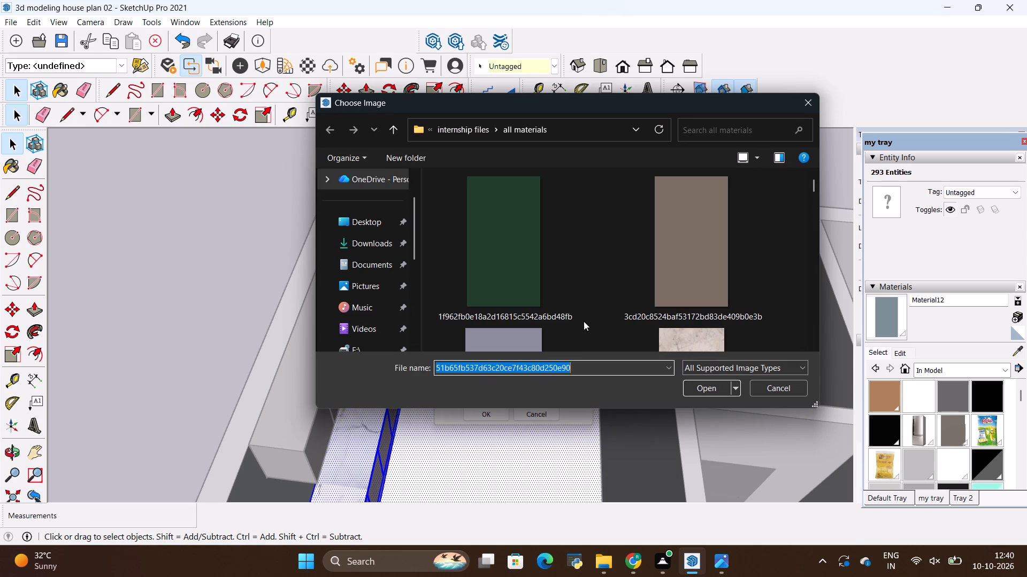
scroll(585, 324, "down", 5)
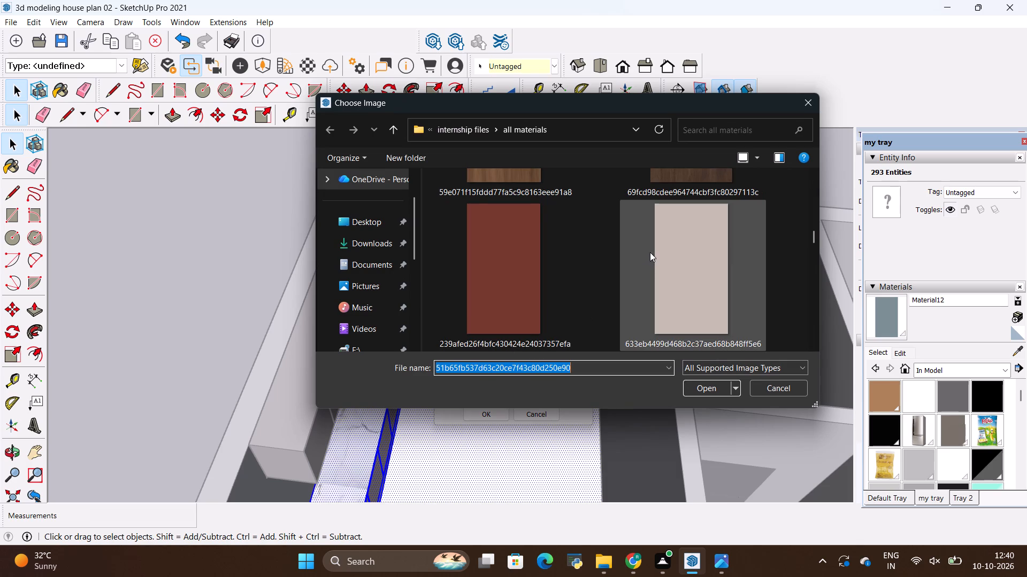
scroll(595, 245, "down", 1)
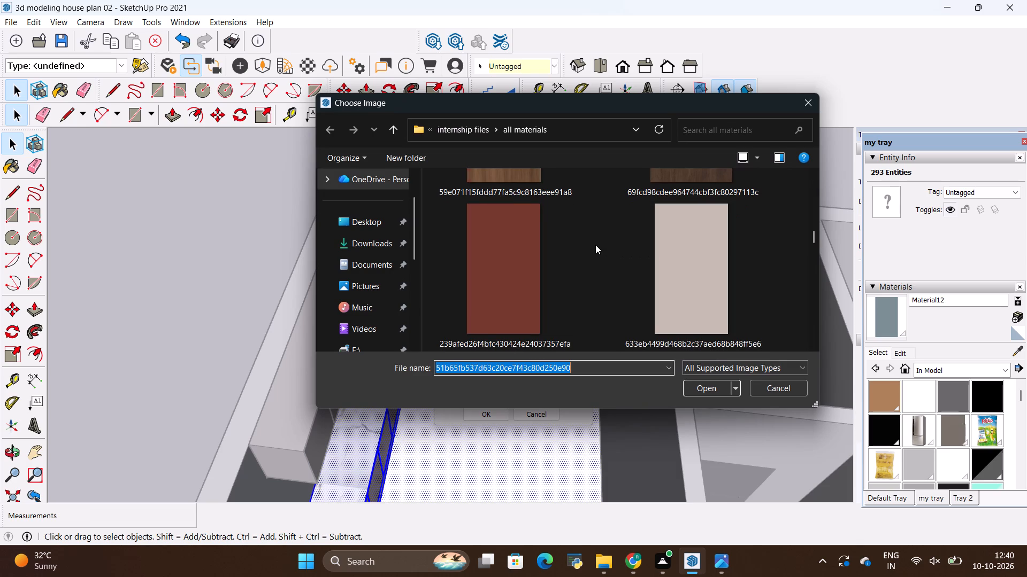
left_click(471, 254)
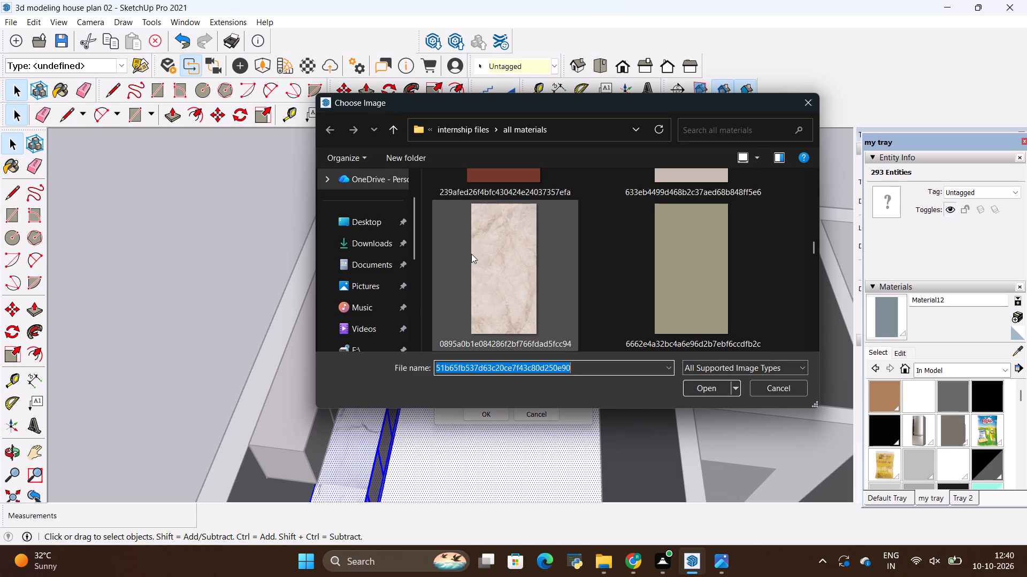
left_click(698, 394)
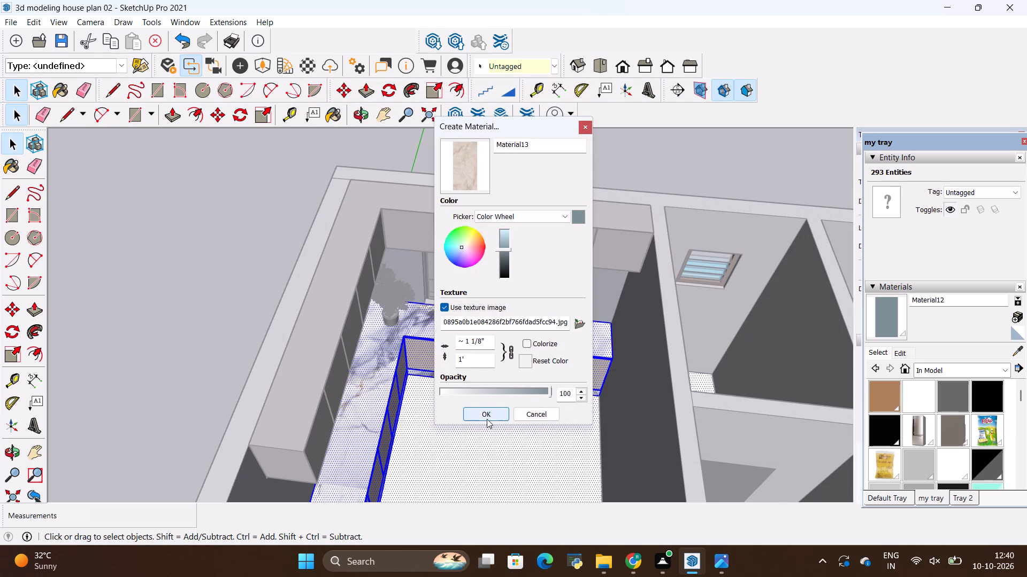
left_click(470, 361)
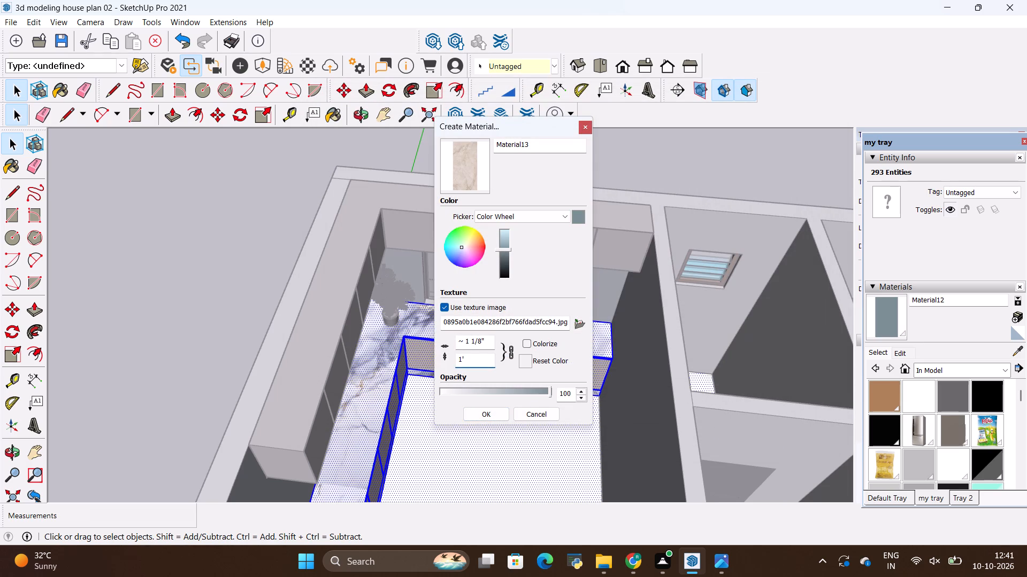
key("BackSpace")
key("0")
key("apostrophe")
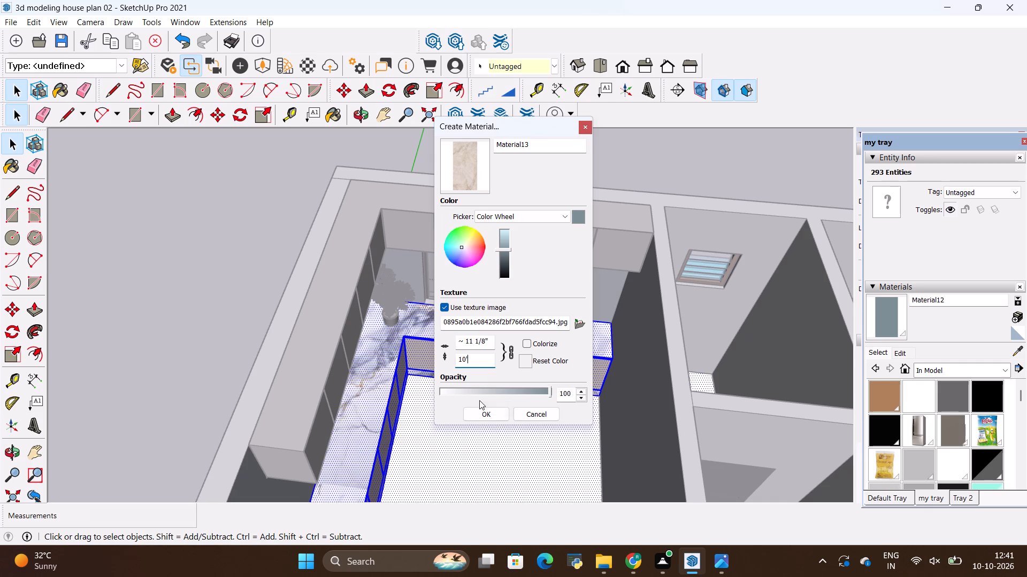
left_click(481, 415)
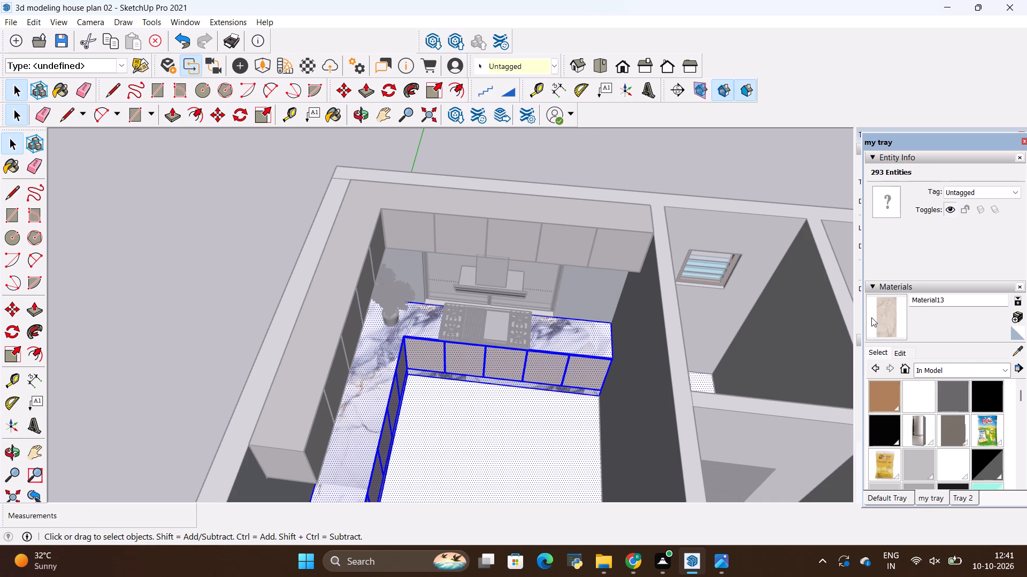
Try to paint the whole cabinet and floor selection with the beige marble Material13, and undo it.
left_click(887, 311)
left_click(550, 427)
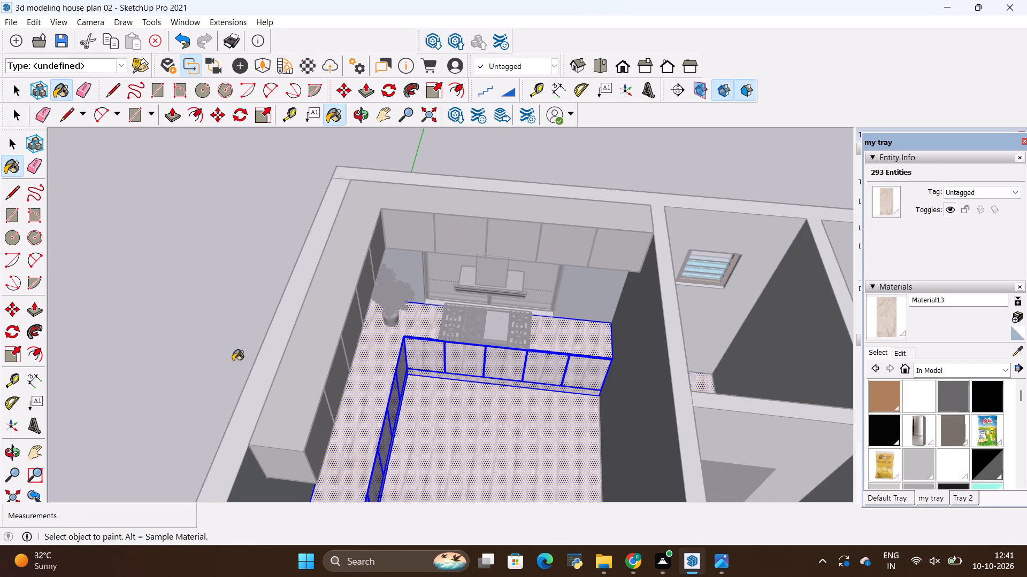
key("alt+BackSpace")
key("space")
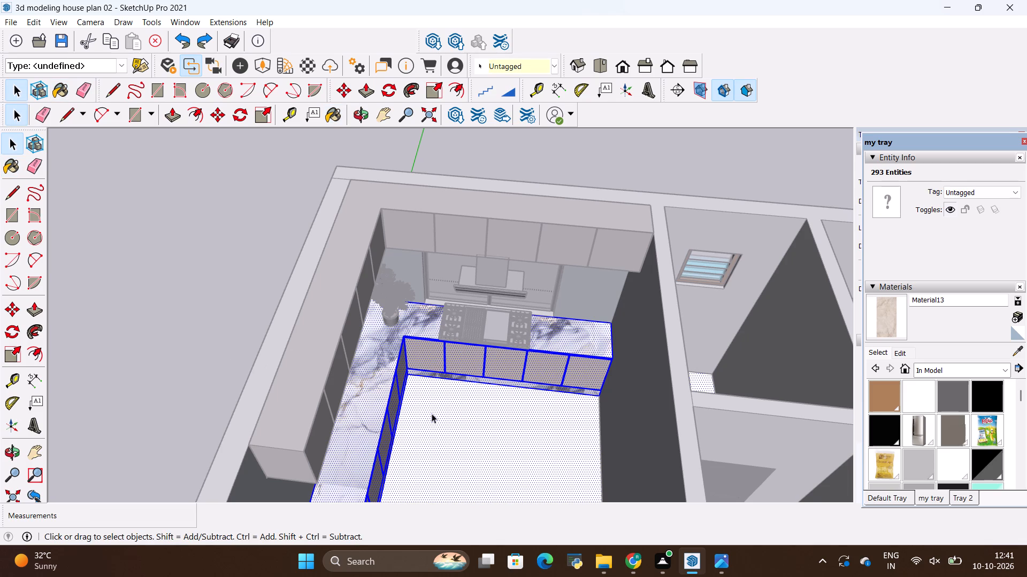
Select only the floor face with its edges and paint it with the beige marble Material13.
triple_click(445, 417)
double_click(445, 417)
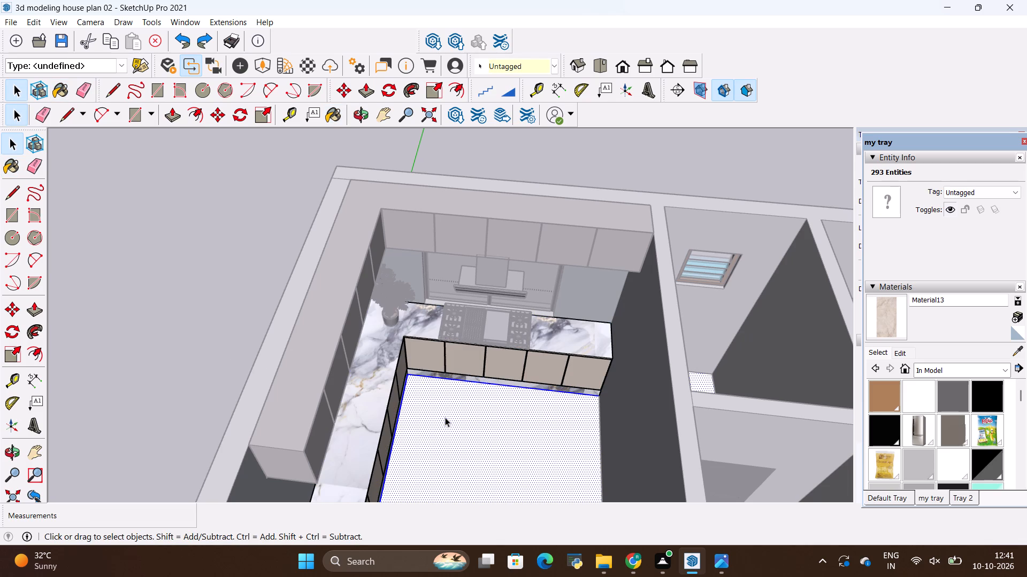
scroll(451, 422, "up", 4)
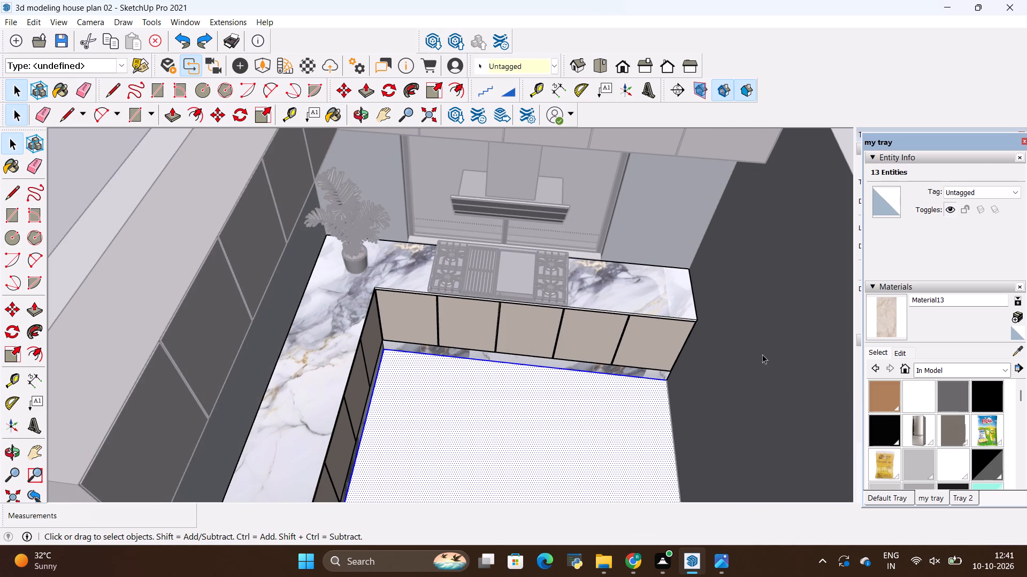
left_click(887, 328)
left_click(463, 423)
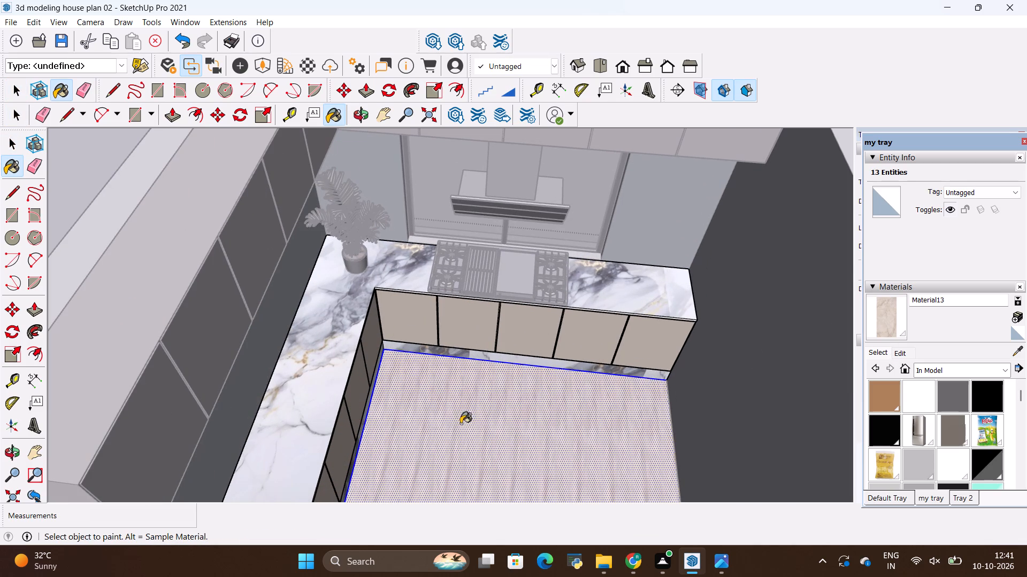
scroll(422, 390, "down", 11)
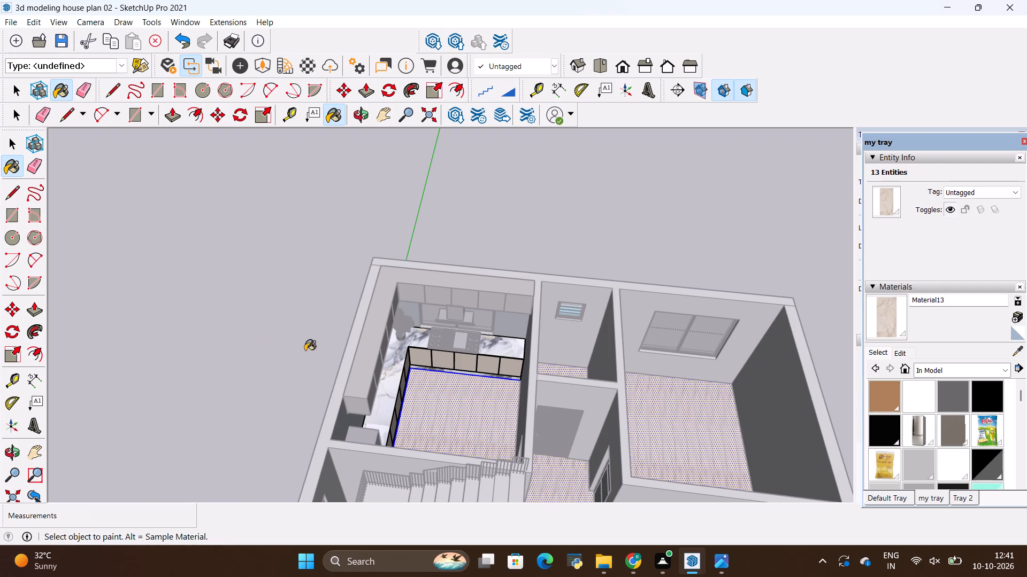
Browse the all materials folder for a floor texture and create Material14 with the beige marble image 0895a0b1e084286f2bf766fdad5fcc94.
left_click(1018, 315)
left_click(583, 323)
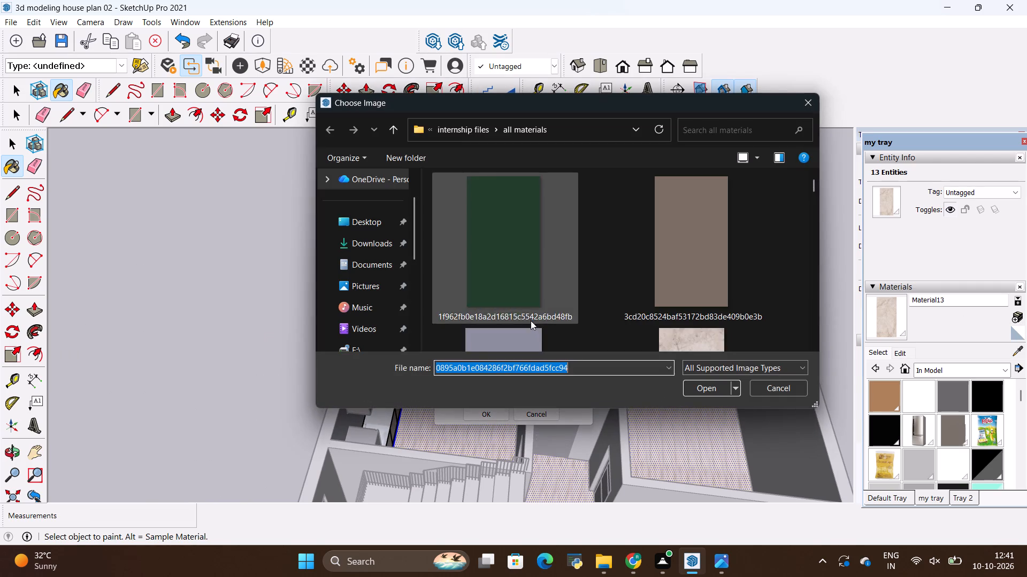
scroll(530, 318, "down", 3)
scroll(591, 299, "down", 6)
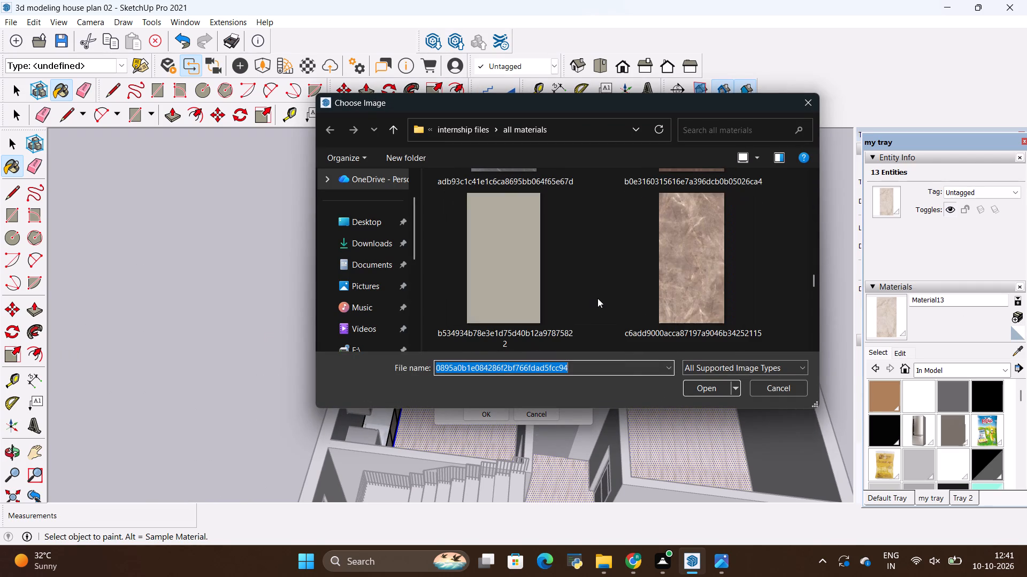
scroll(623, 281, "down", 7)
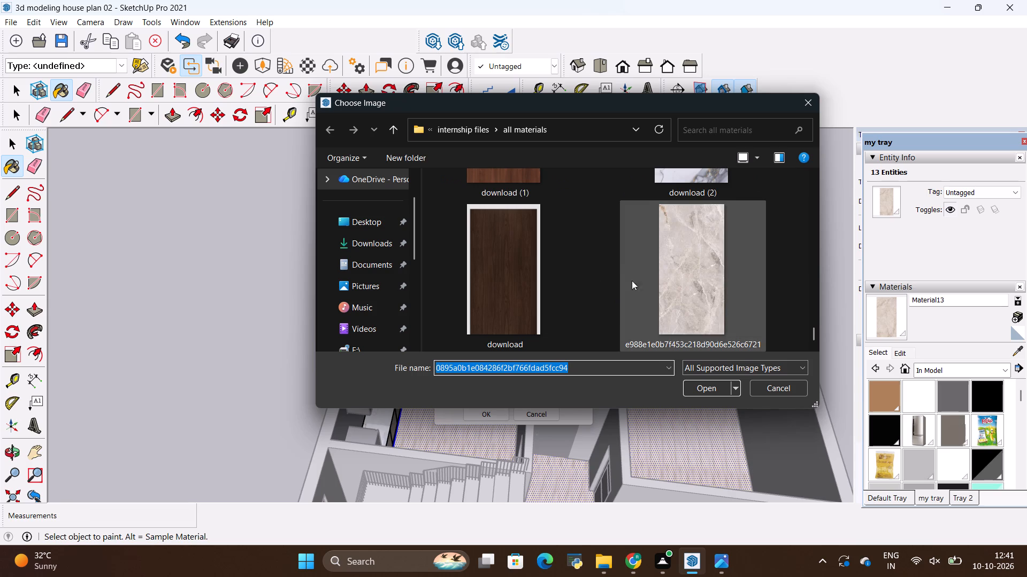
scroll(680, 279, "up", 2)
scroll(681, 280, "down", 1)
scroll(681, 280, "up", 4)
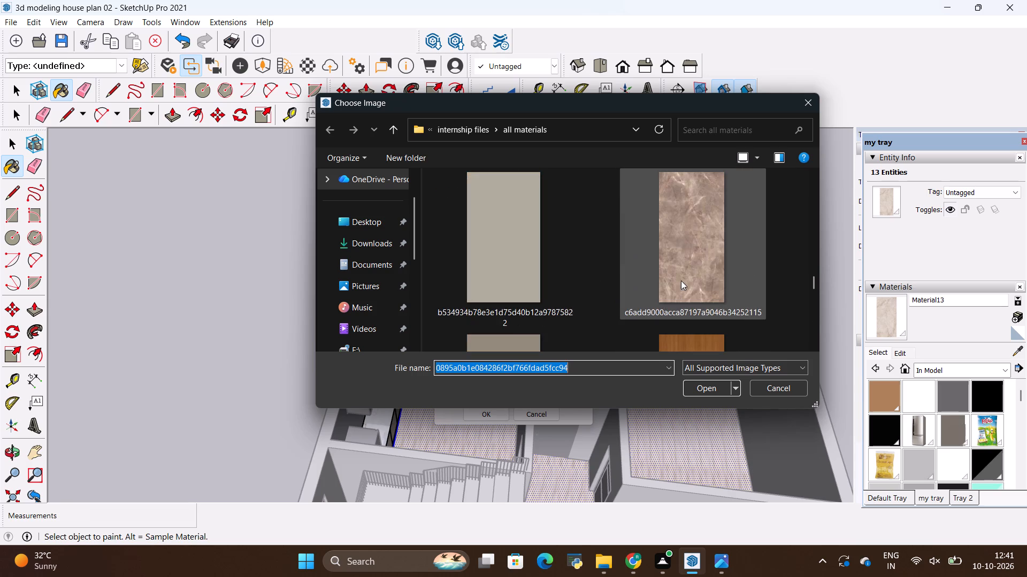
scroll(681, 280, "up", 1)
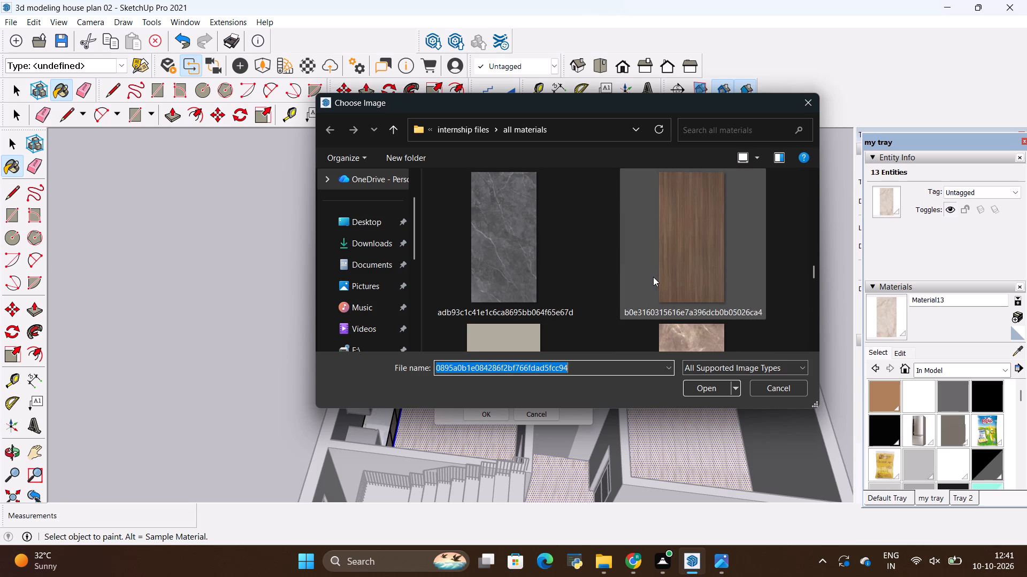
scroll(653, 277, "up", 2)
left_click(522, 266)
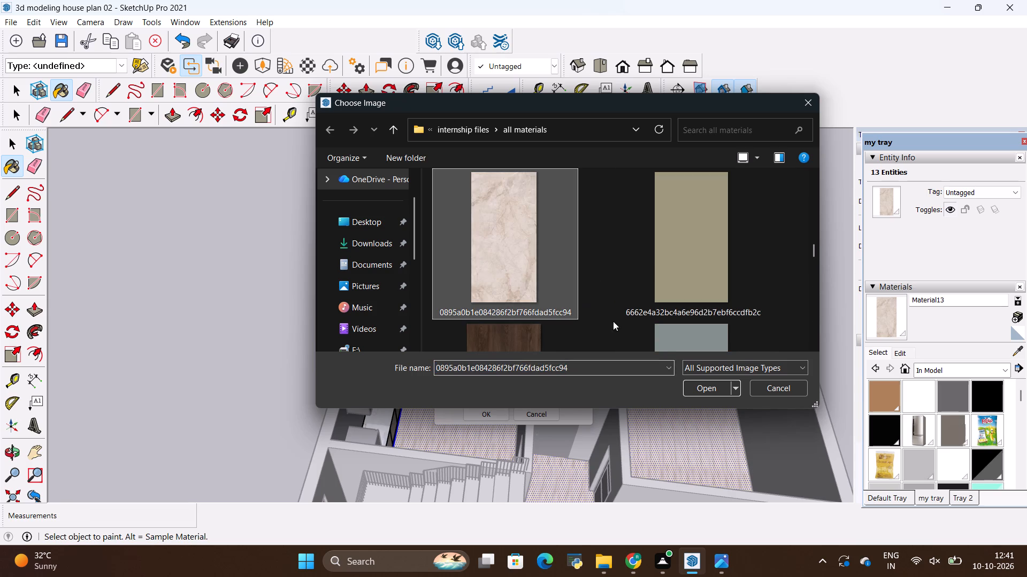
left_click(693, 392)
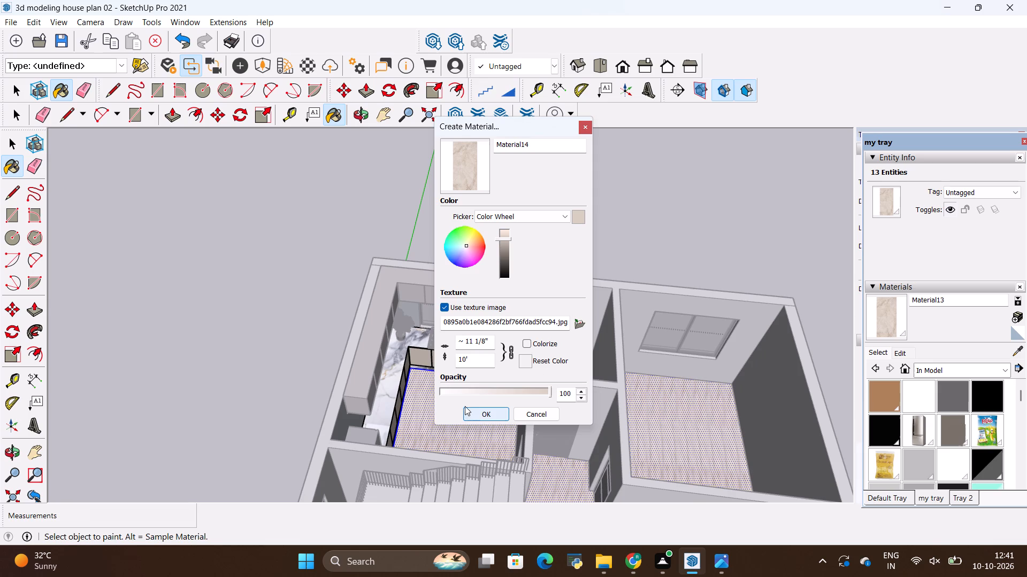
left_click(478, 410)
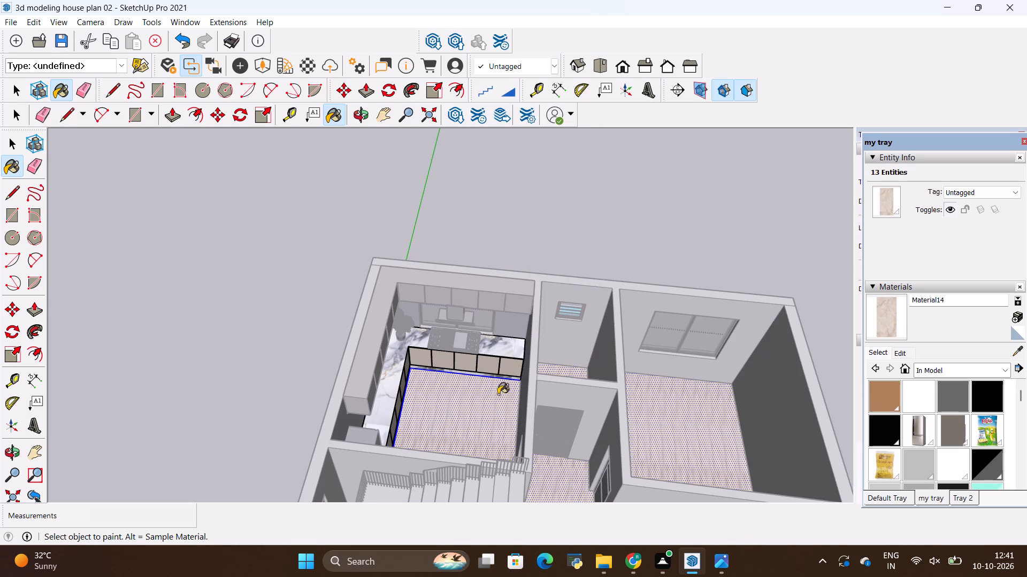
Paint the selected floor with the beige marble Material14.
left_click(890, 324)
left_click(456, 423)
scroll(454, 422, "up", 8)
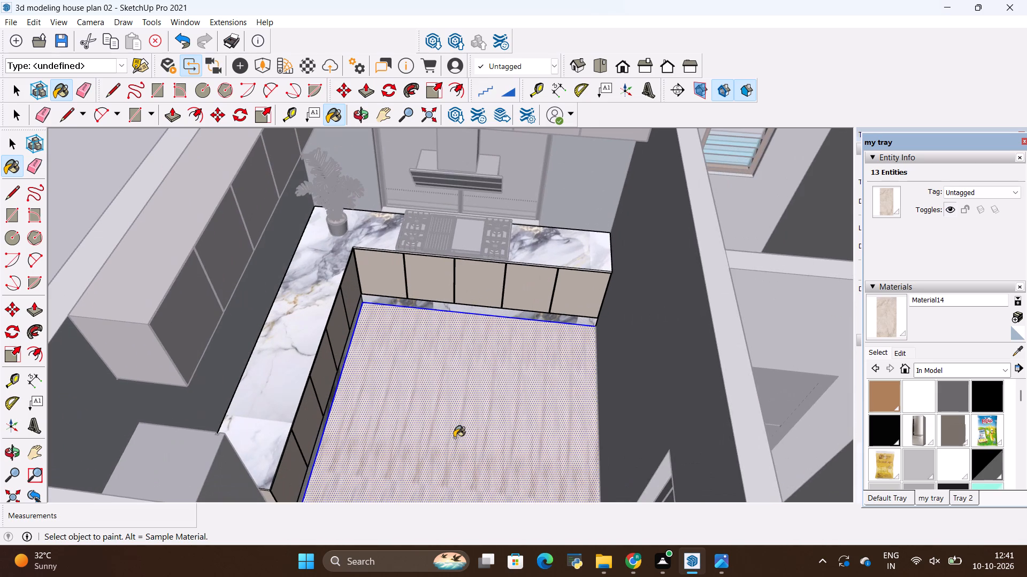
left_click(454, 438)
left_click(877, 315)
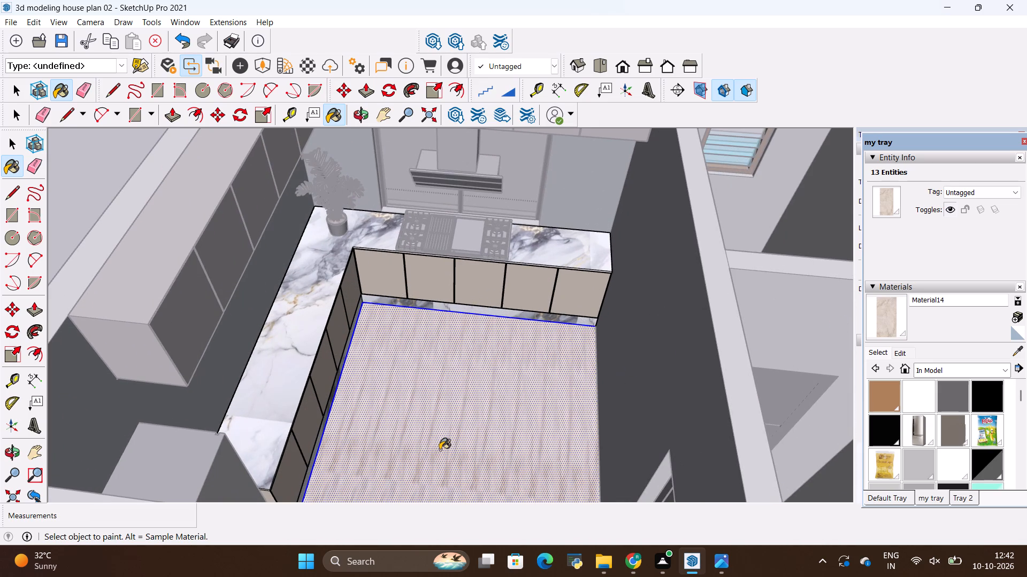
left_click(440, 450)
scroll(440, 450, "down", 5)
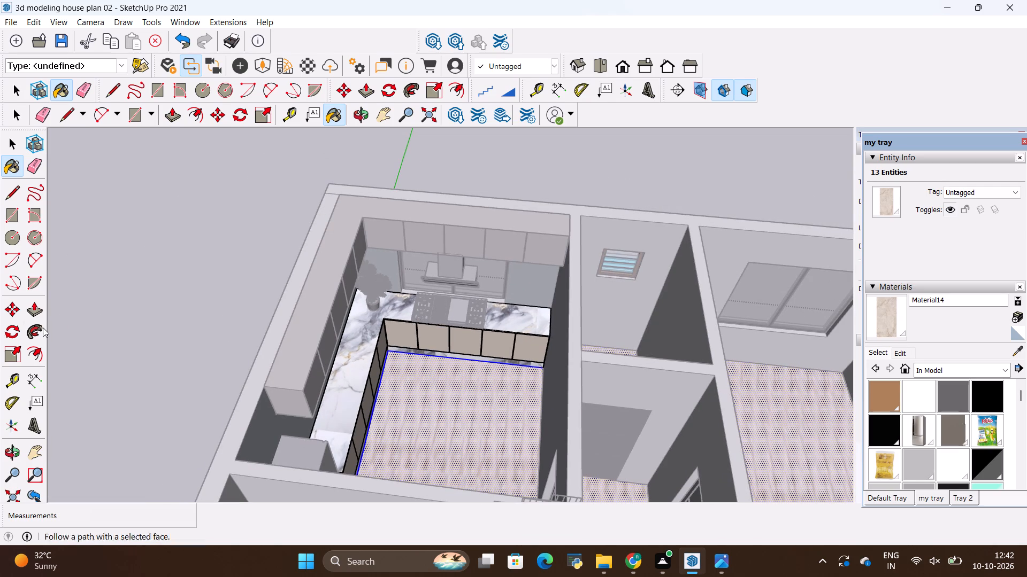
Examine the new beige marble floor together with the kitchen cabinets, toe-kicks and countertop from several angles.
key("space")
left_click(137, 331)
scroll(213, 379, "down", 10)
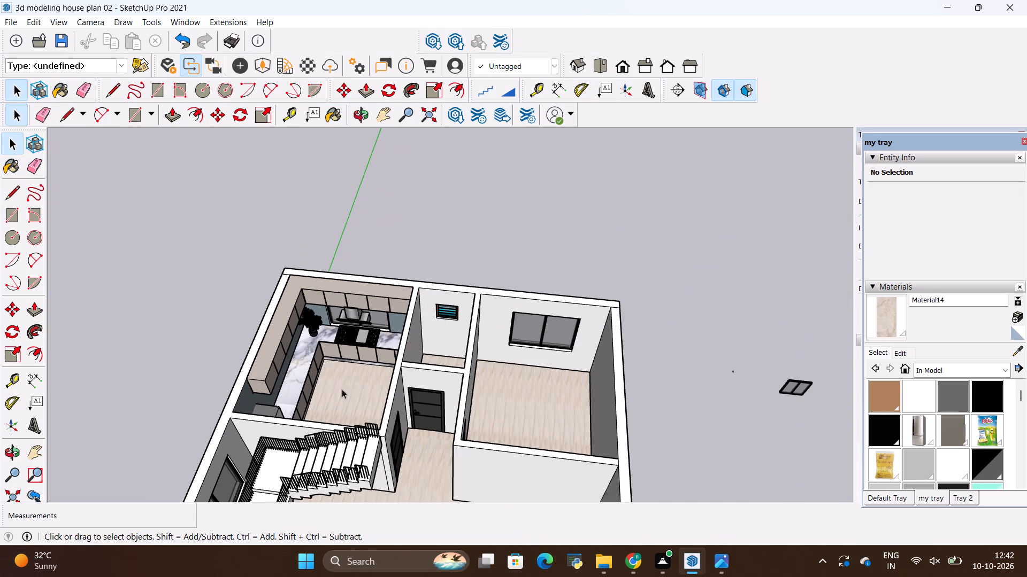
middle_click_drag(414, 425, 255, 478)
scroll(281, 324, "up", 10)
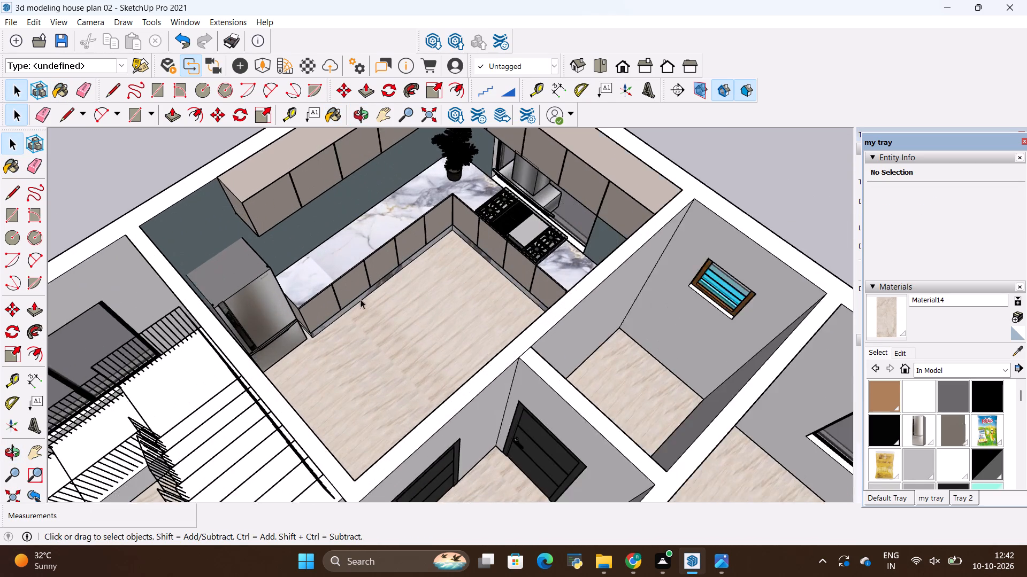
scroll(361, 299, "up", 1)
scroll(355, 329, "down", 4)
middle_click_drag(339, 430, 423, 316)
scroll(413, 305, "up", 2)
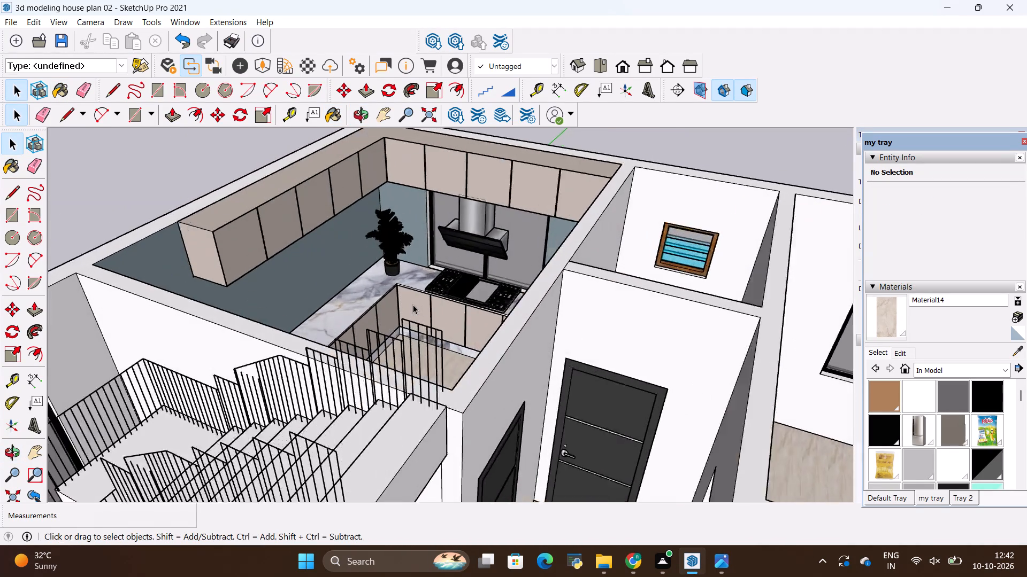
scroll(413, 305, "up", 10)
scroll(366, 431, "up", 10)
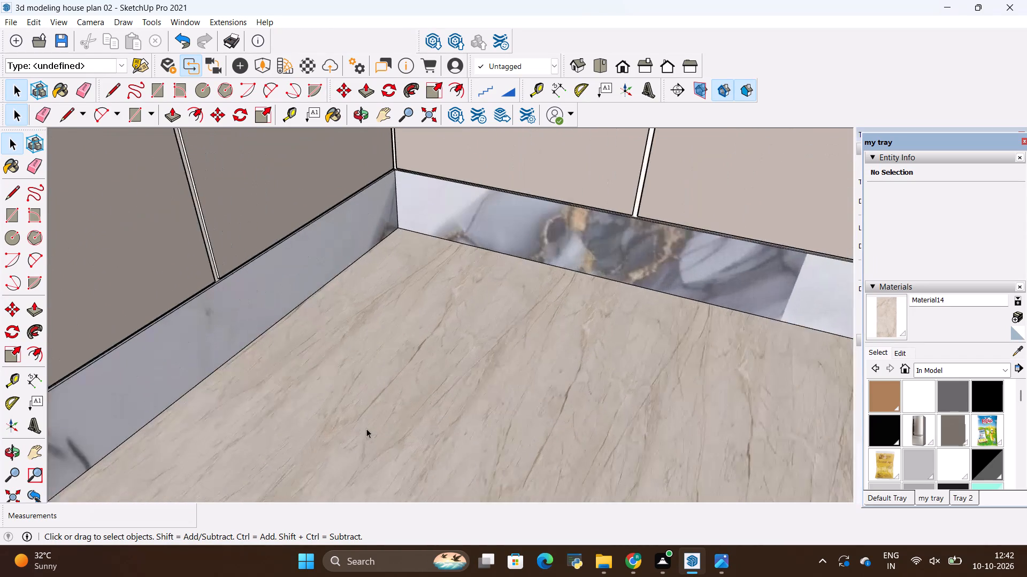
scroll(366, 428, "up", 9)
scroll(366, 428, "down", 7)
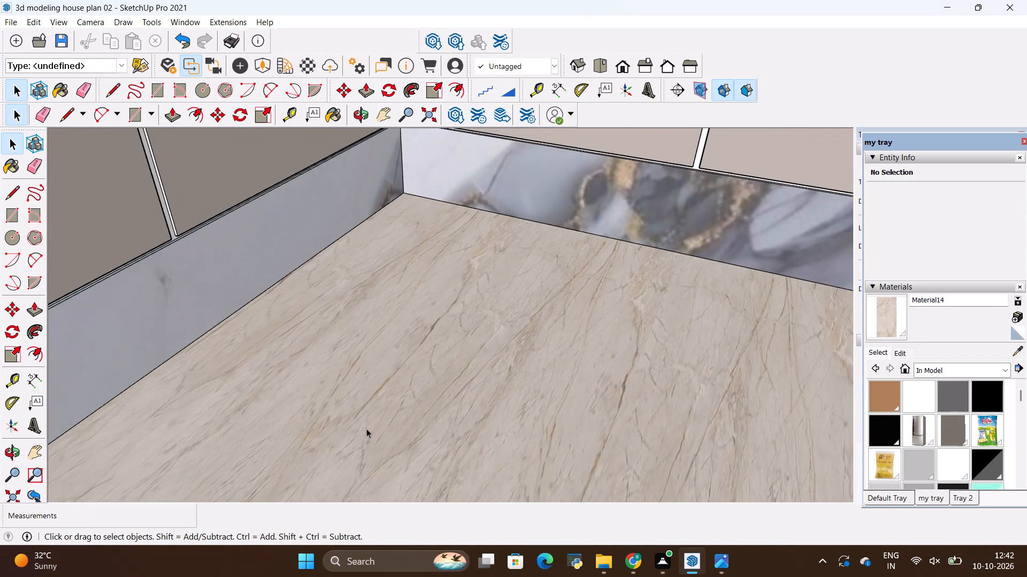
scroll(366, 428, "down", 11)
scroll(366, 428, "down", 11)
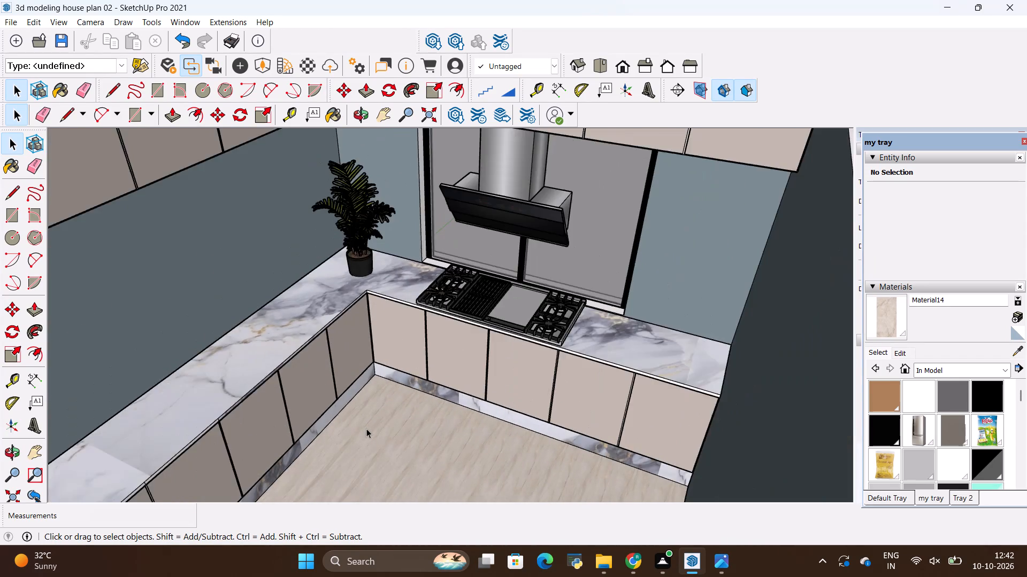
scroll(366, 428, "down", 9)
key("space")
left_click(544, 278)
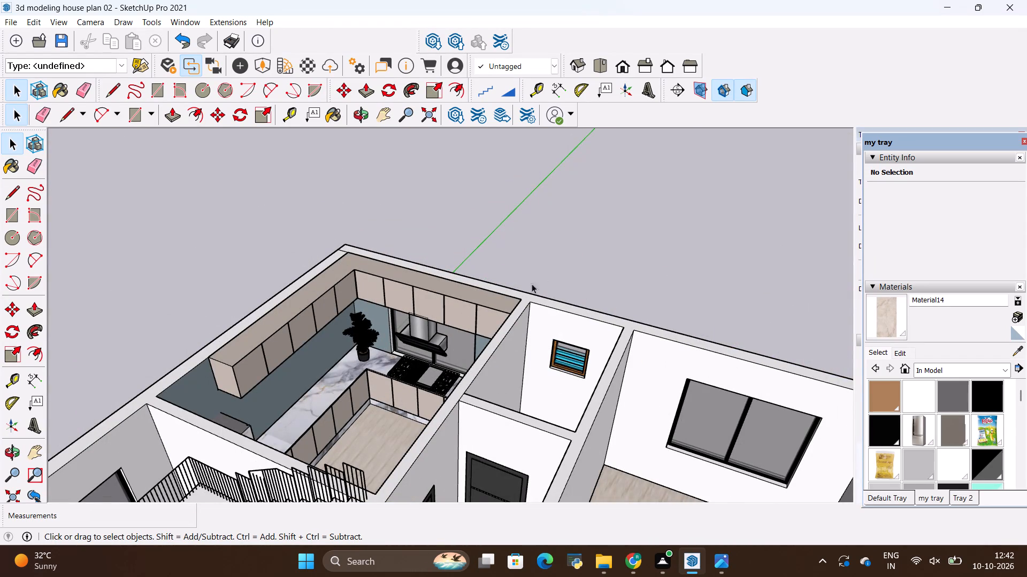
middle_click_drag(375, 452, 485, 420)
scroll(375, 453, "up", 1)
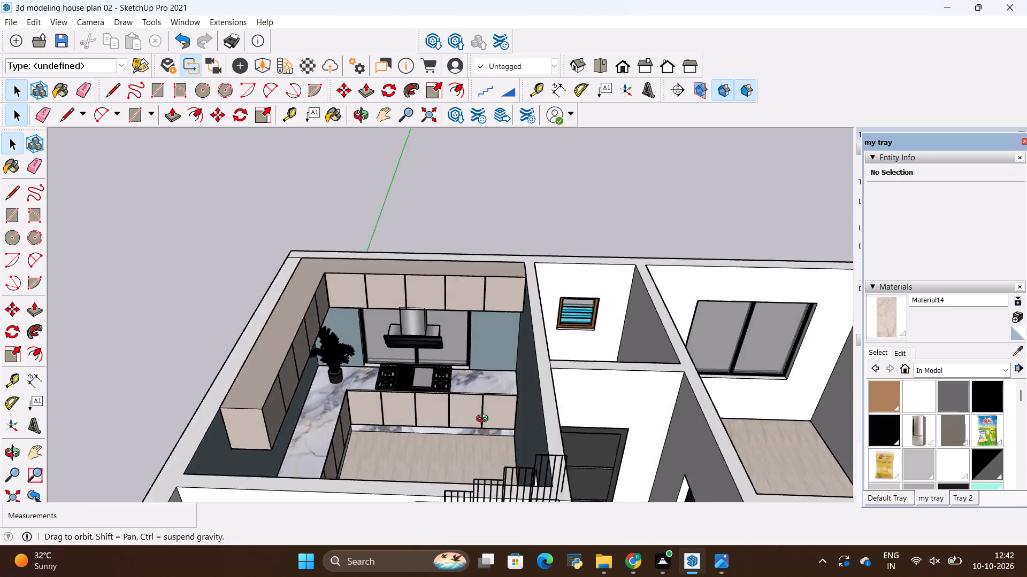
middle_click_drag(485, 420, 450, 461)
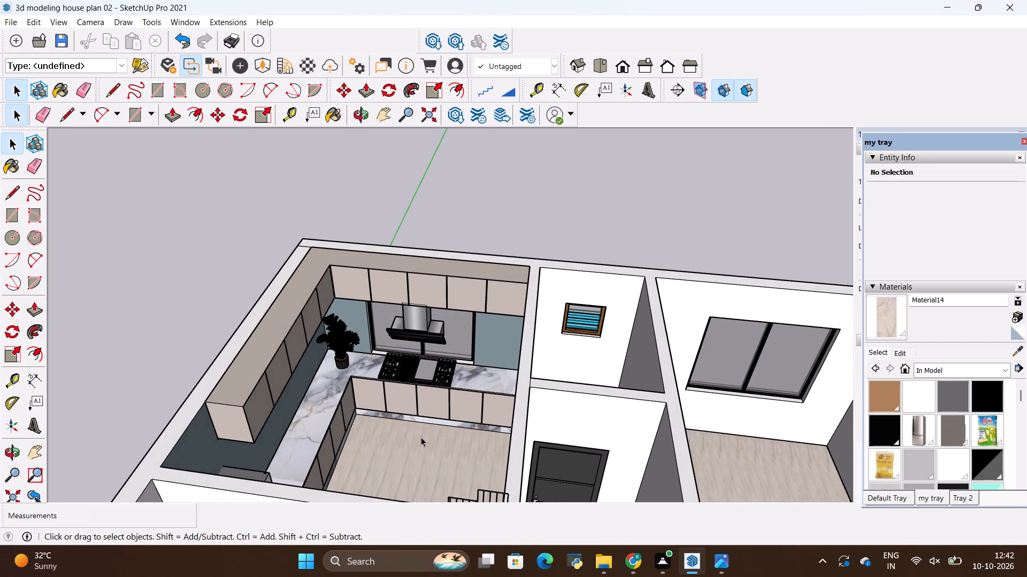
scroll(421, 437, "up", 2)
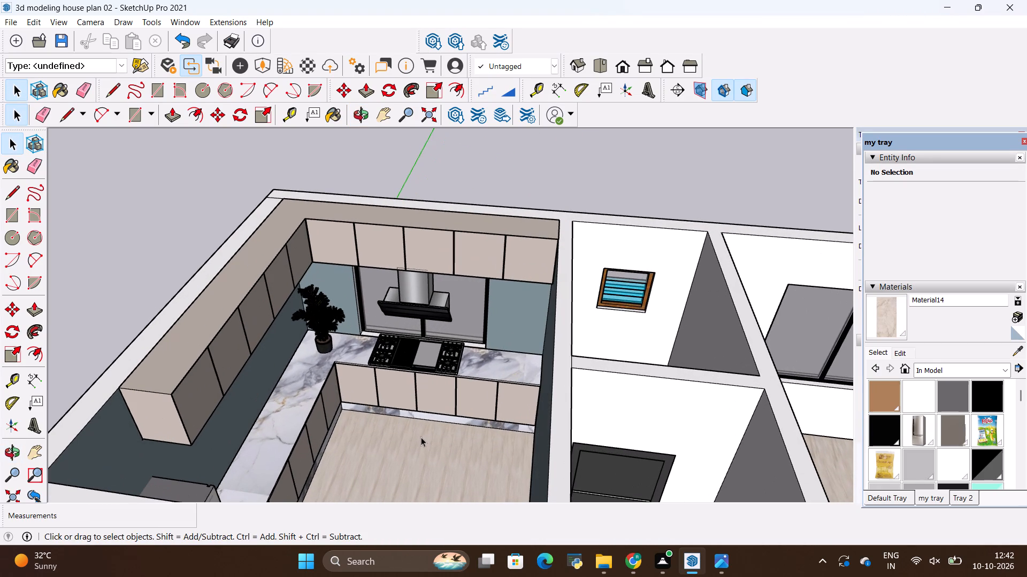
scroll(421, 437, "down", 3)
middle_click_drag(421, 437, 390, 461)
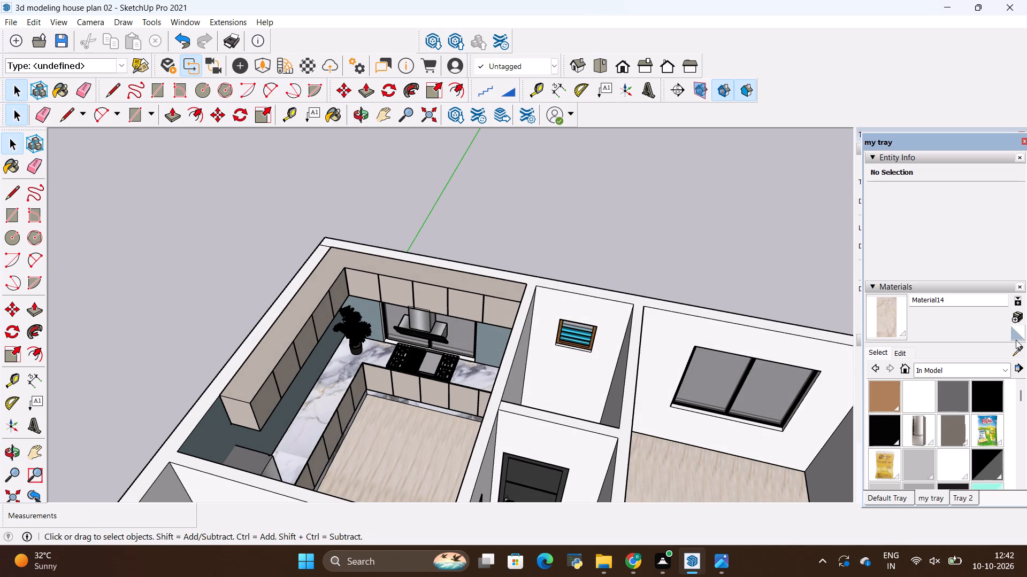
Create Material15 with the dark grey marble image adb93c1c41e1c6ca8695bb064f65e67d from the all materials folder.
left_click(1018, 314)
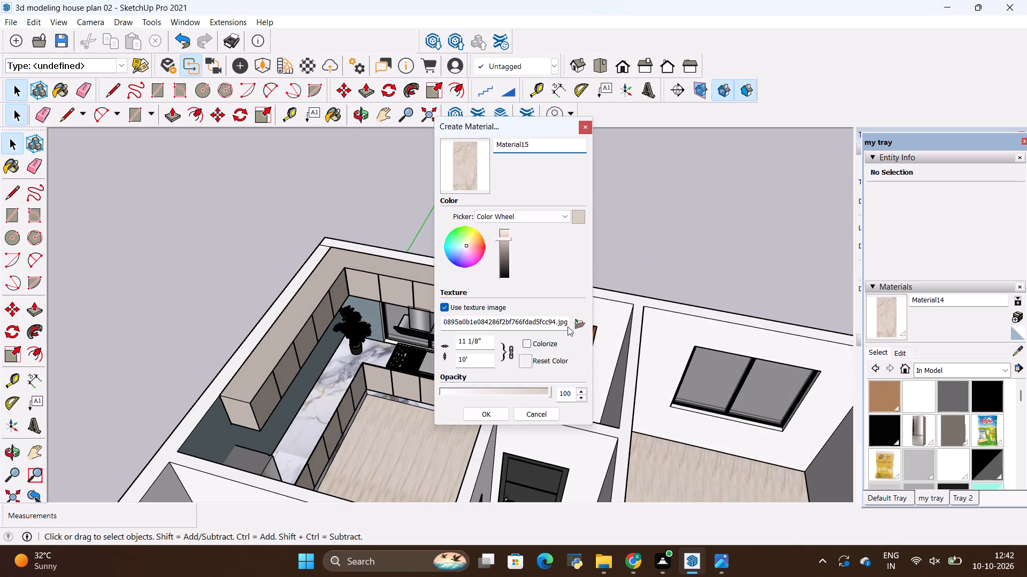
left_click(582, 324)
scroll(531, 307, "up", 7)
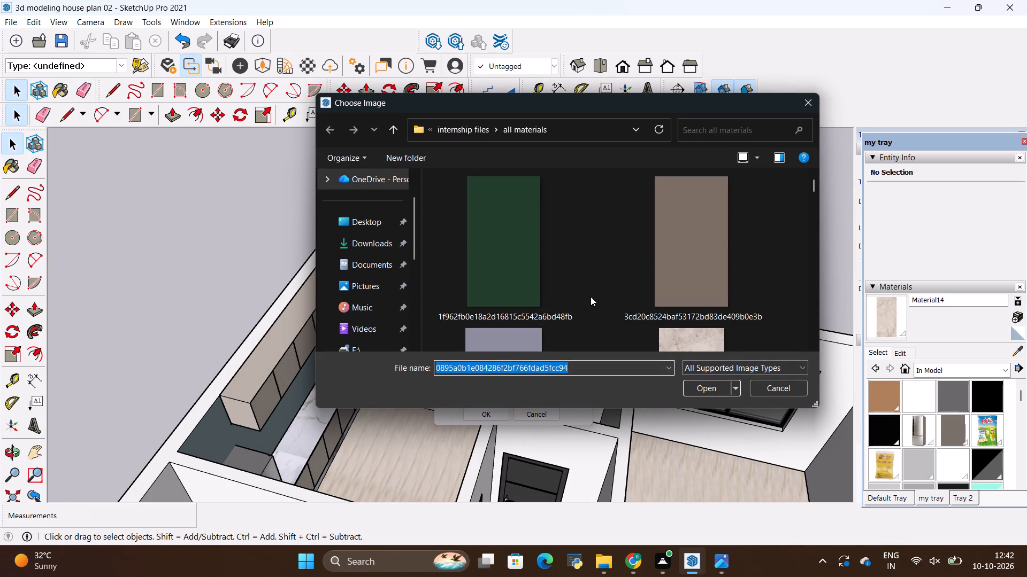
scroll(594, 296, "down", 8)
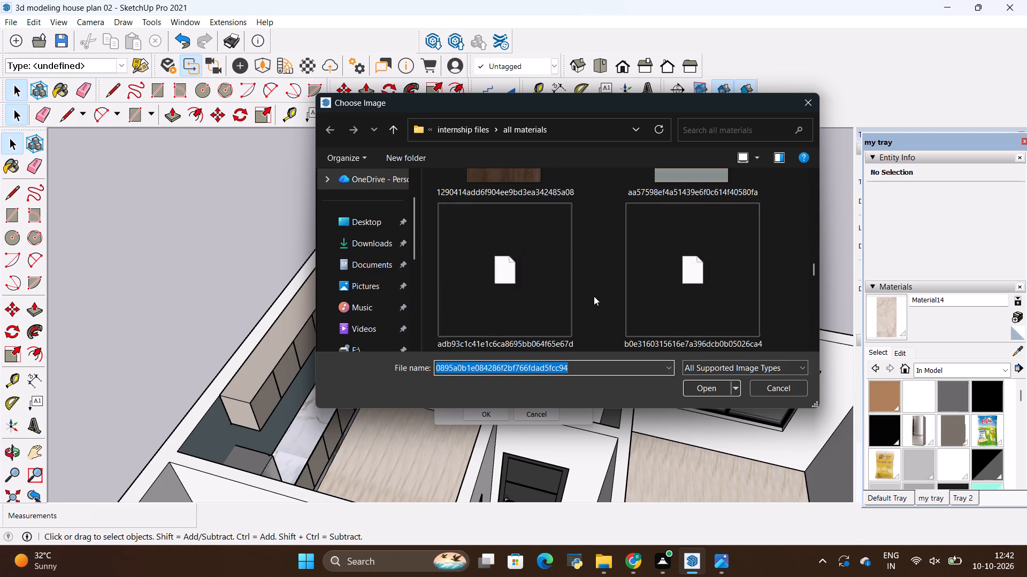
left_click(528, 287)
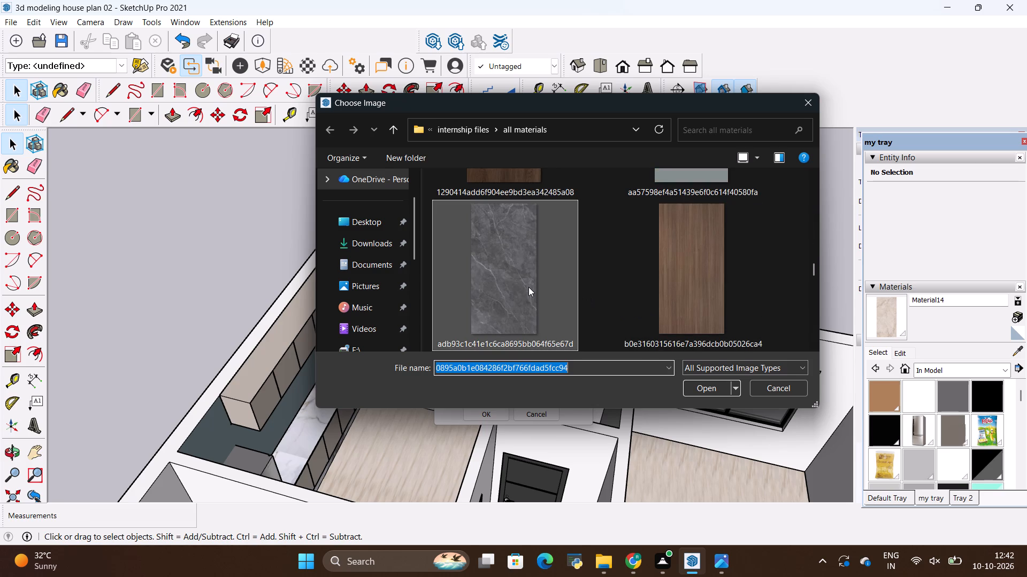
left_click(707, 386)
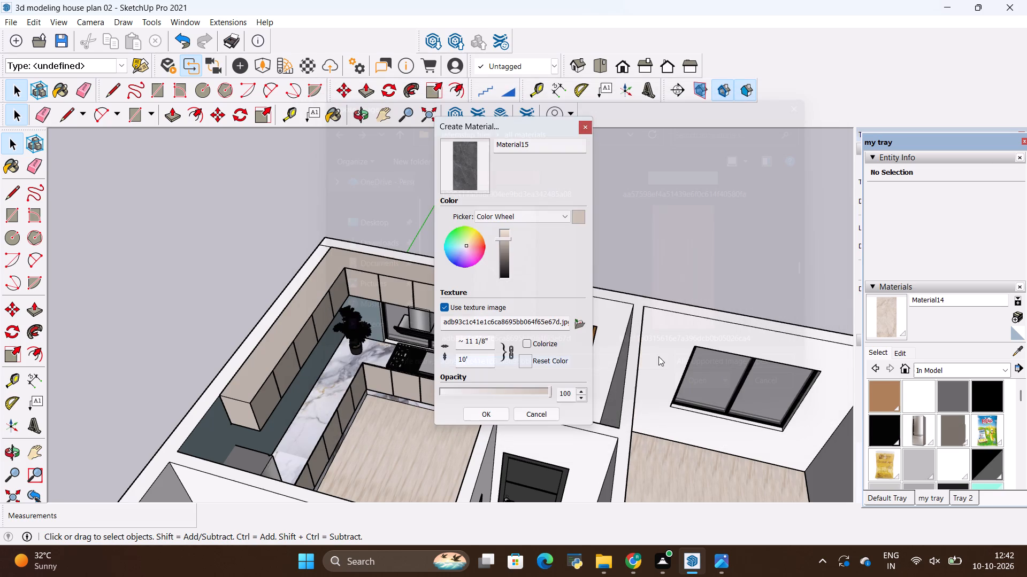
left_click(484, 414)
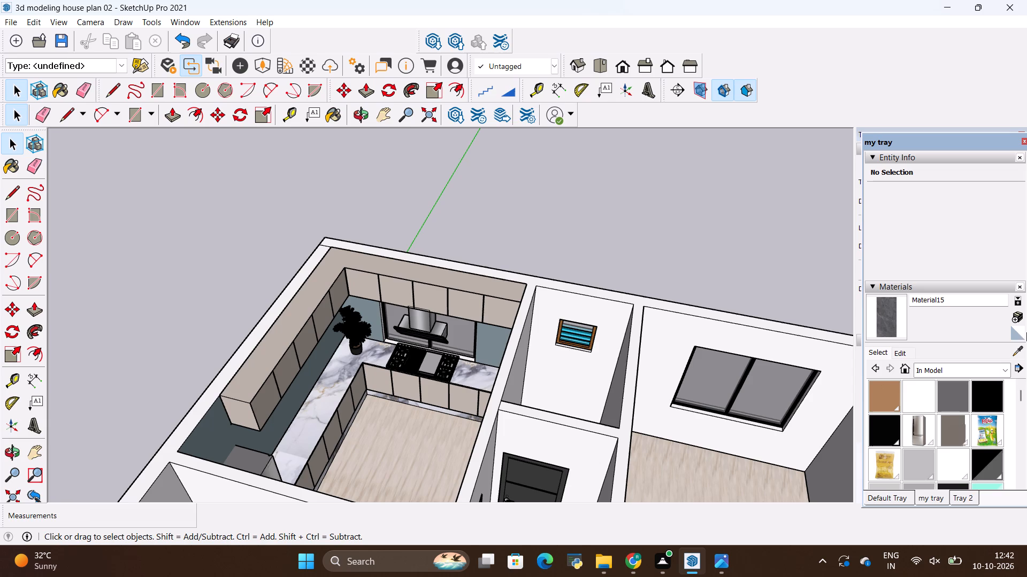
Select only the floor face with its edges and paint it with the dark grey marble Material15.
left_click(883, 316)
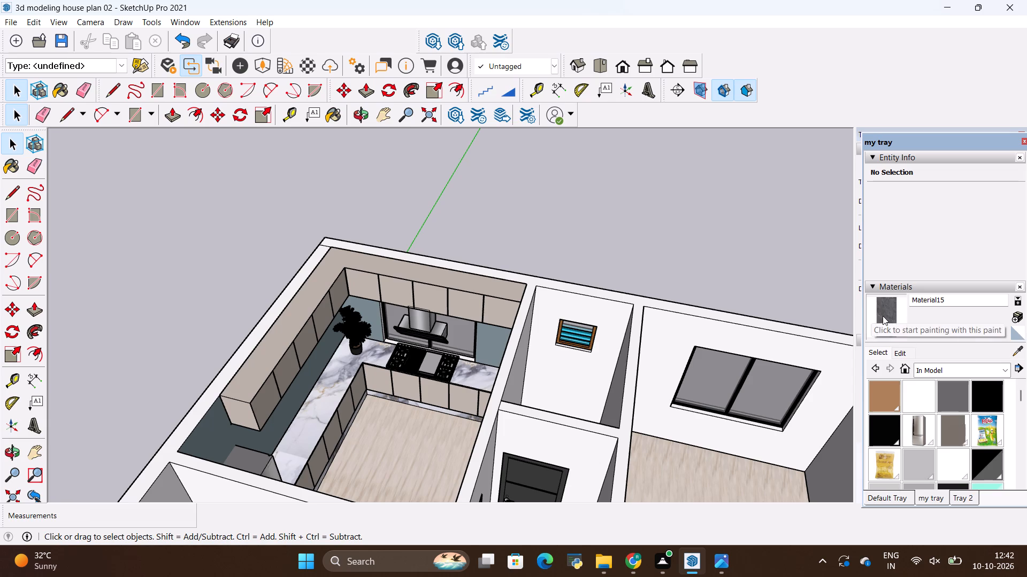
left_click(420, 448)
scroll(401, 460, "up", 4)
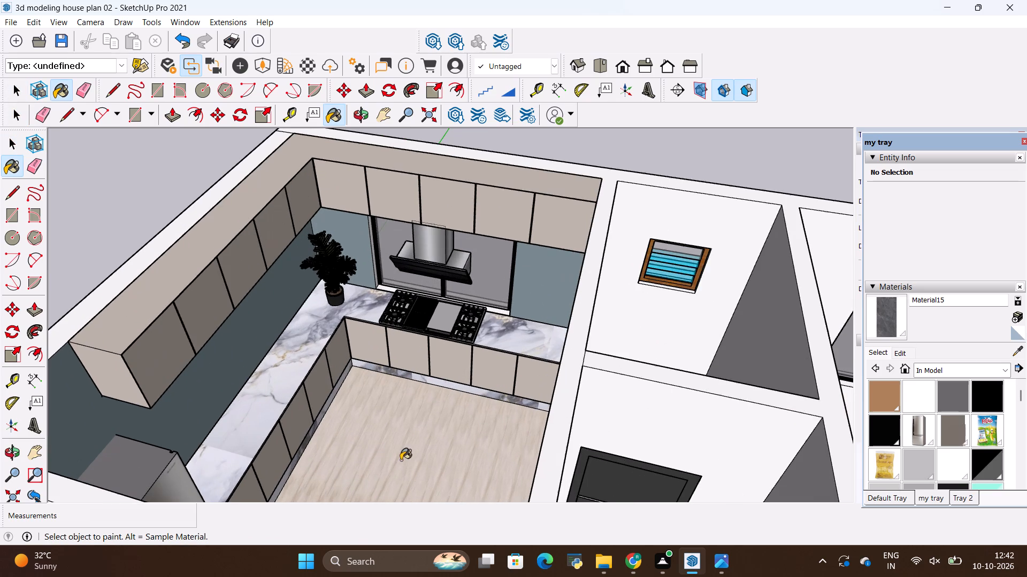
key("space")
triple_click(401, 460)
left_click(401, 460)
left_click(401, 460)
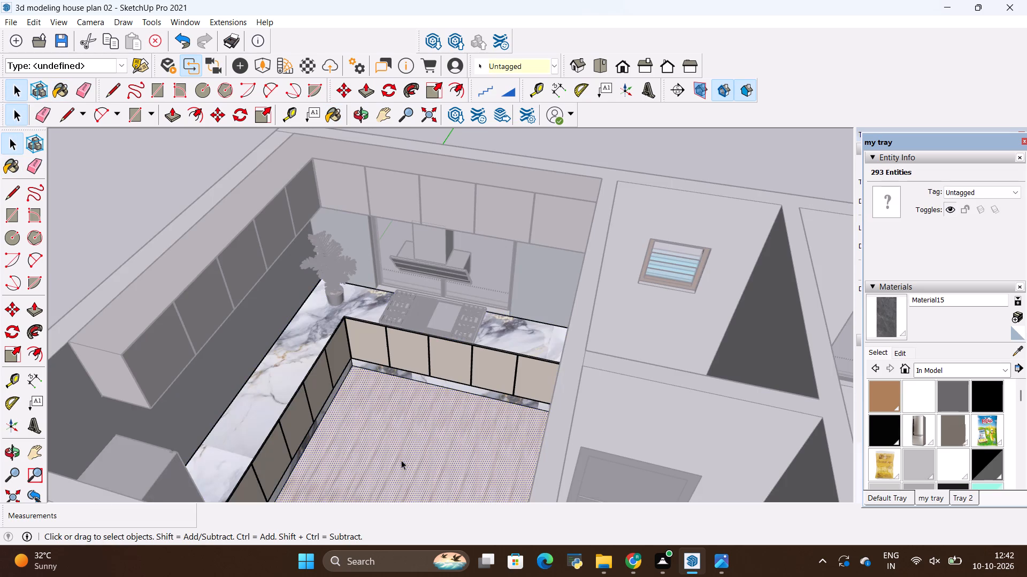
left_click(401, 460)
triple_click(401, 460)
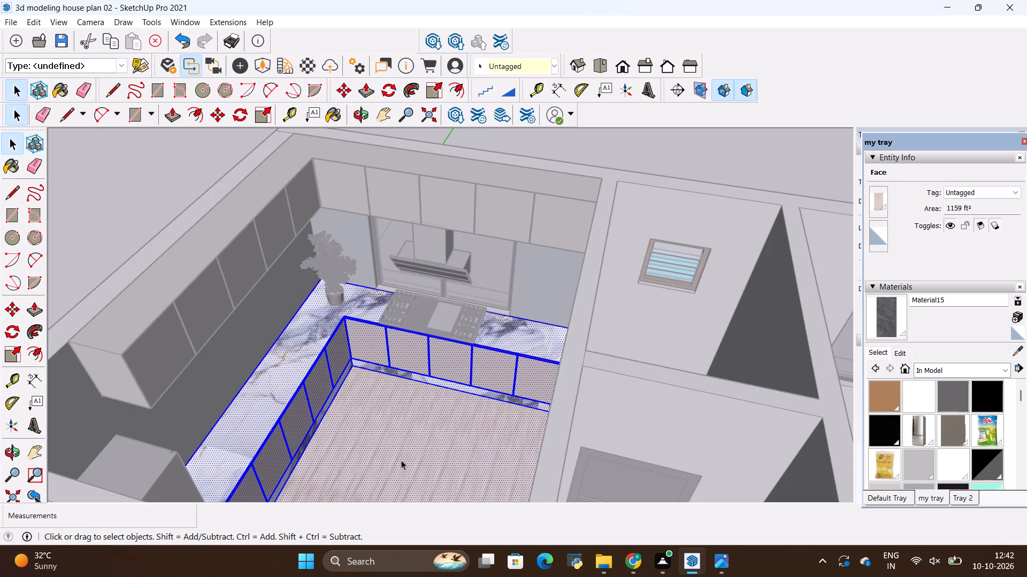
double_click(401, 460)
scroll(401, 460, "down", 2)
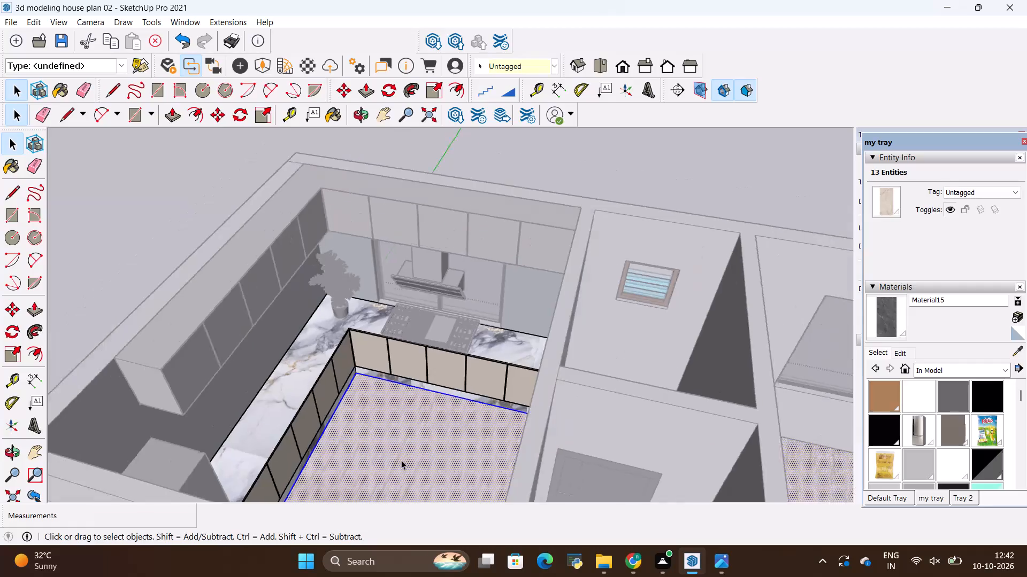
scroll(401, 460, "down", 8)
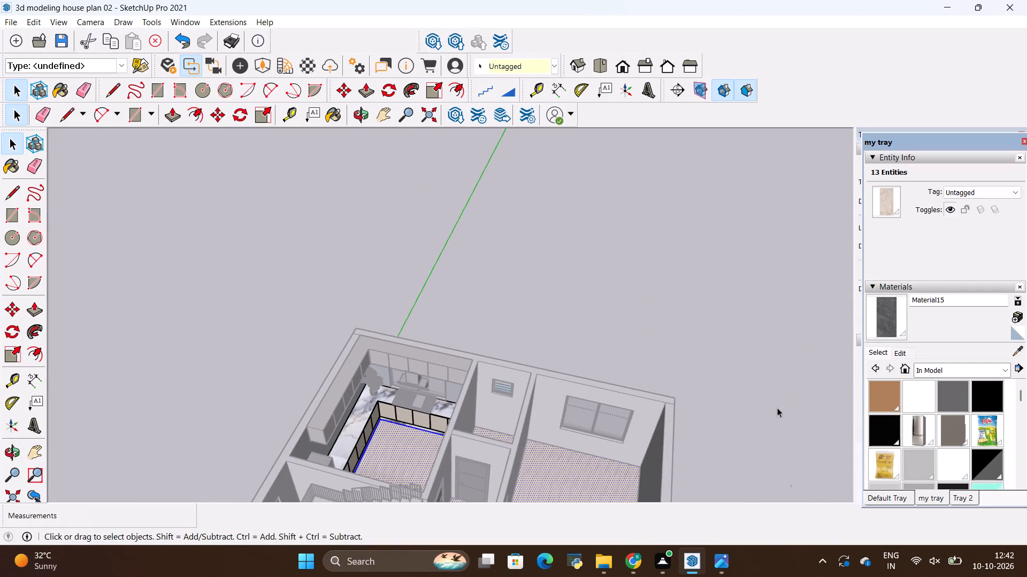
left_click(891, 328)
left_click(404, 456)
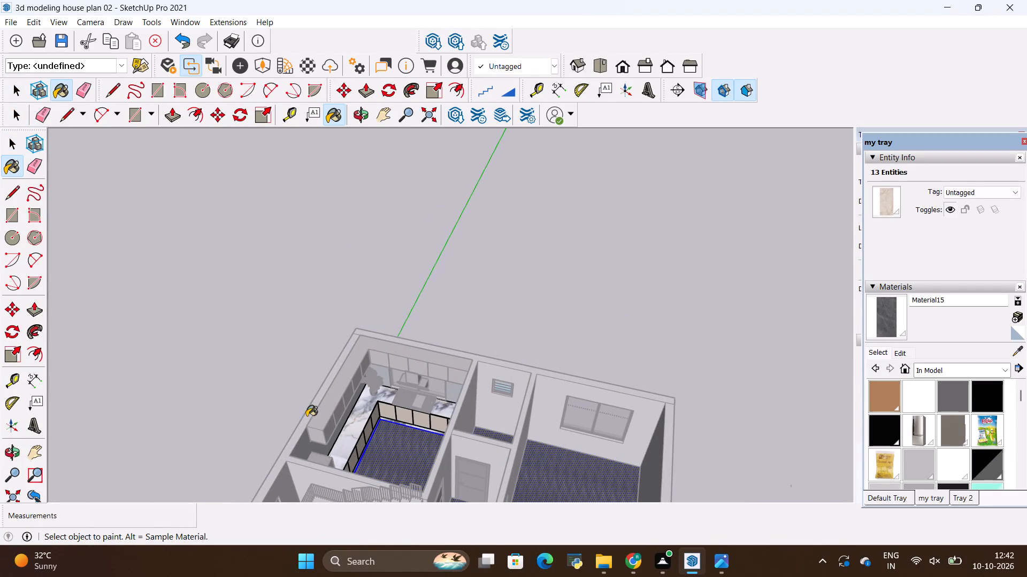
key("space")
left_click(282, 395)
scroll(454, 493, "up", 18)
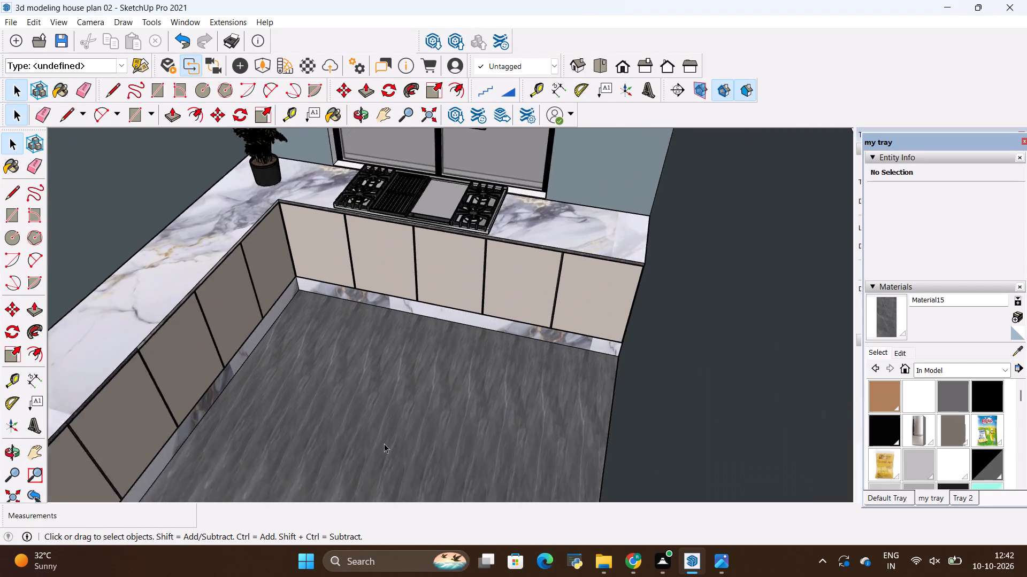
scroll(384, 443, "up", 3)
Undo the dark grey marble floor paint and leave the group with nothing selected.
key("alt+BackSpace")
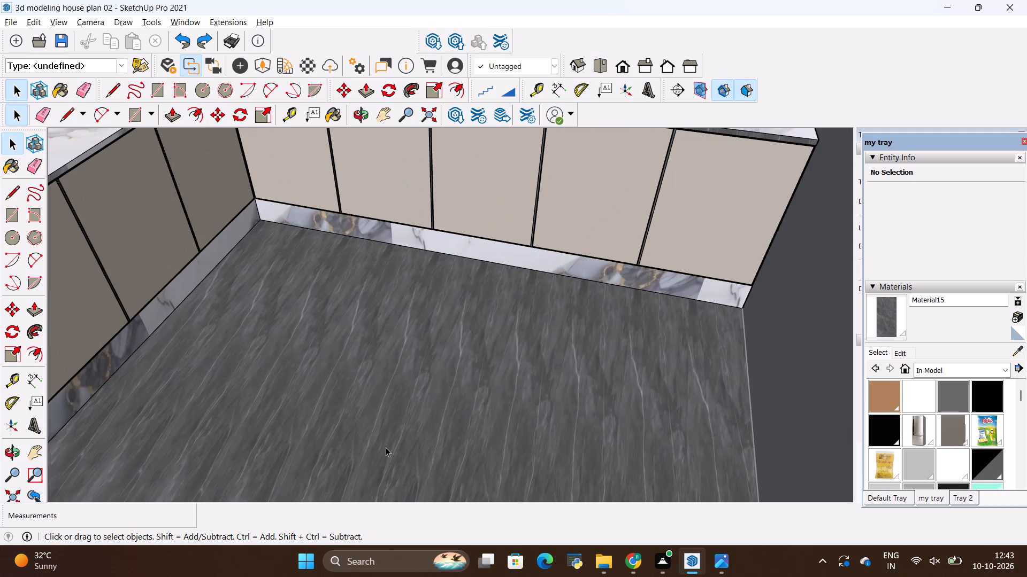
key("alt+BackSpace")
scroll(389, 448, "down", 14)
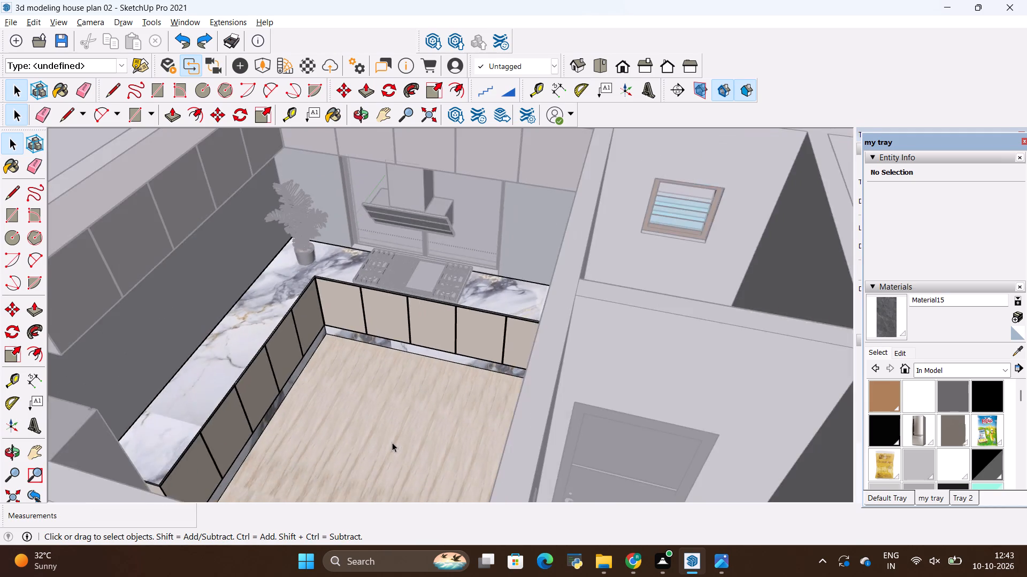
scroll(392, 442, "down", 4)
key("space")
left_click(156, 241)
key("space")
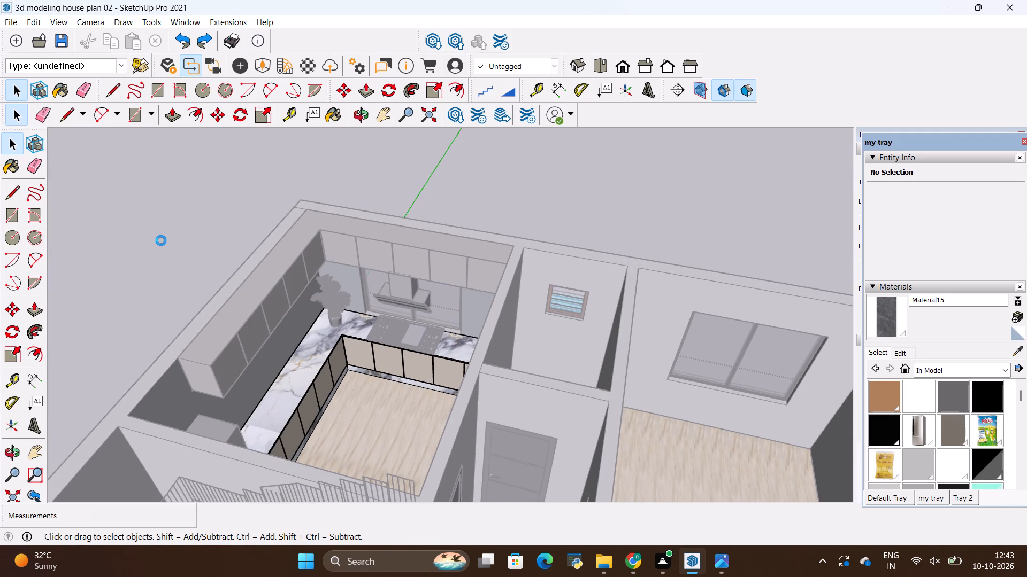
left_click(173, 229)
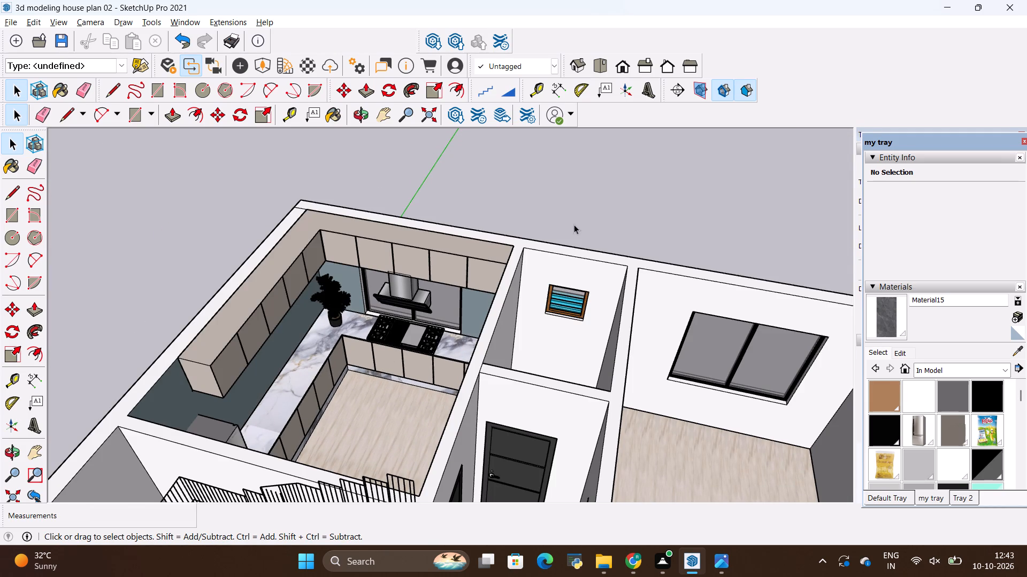
Examine the kitchen's floor, cabinets, hood and window wall from above and up close.
scroll(479, 327, "up", 2)
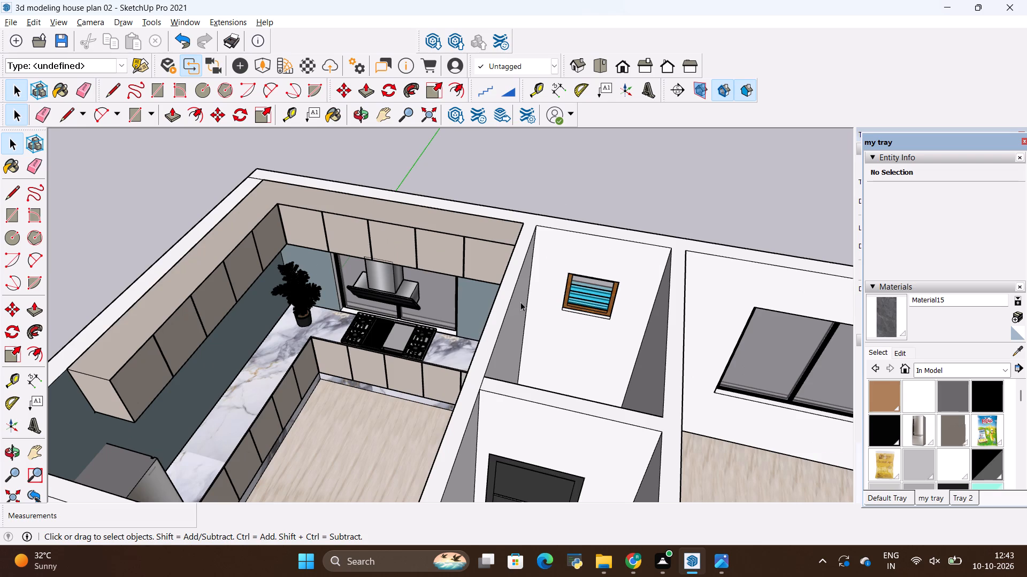
middle_click_drag(517, 308, 448, 391)
scroll(360, 342, "down", 6)
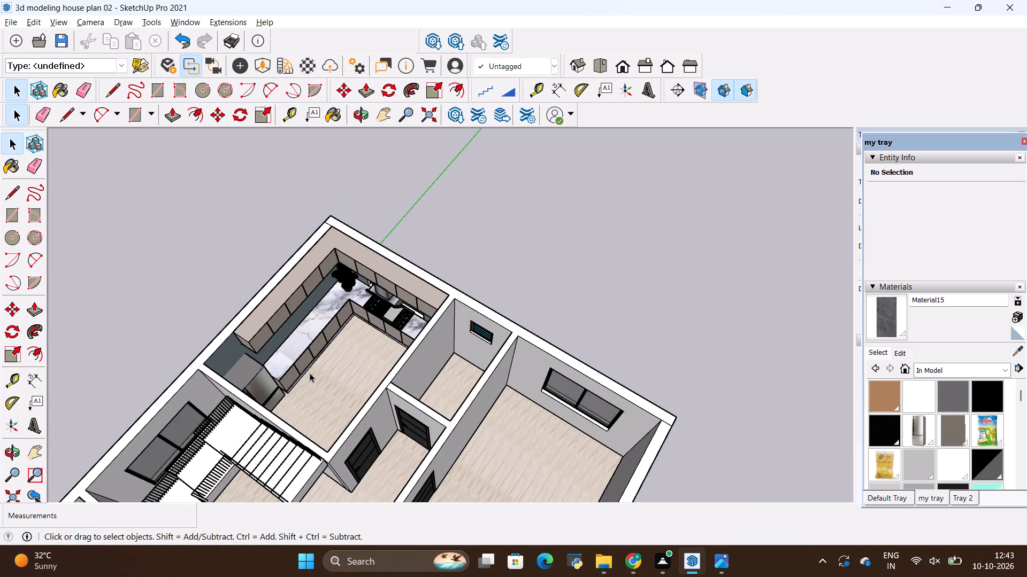
middle_click_drag(312, 376, 419, 320)
scroll(372, 335, "up", 5)
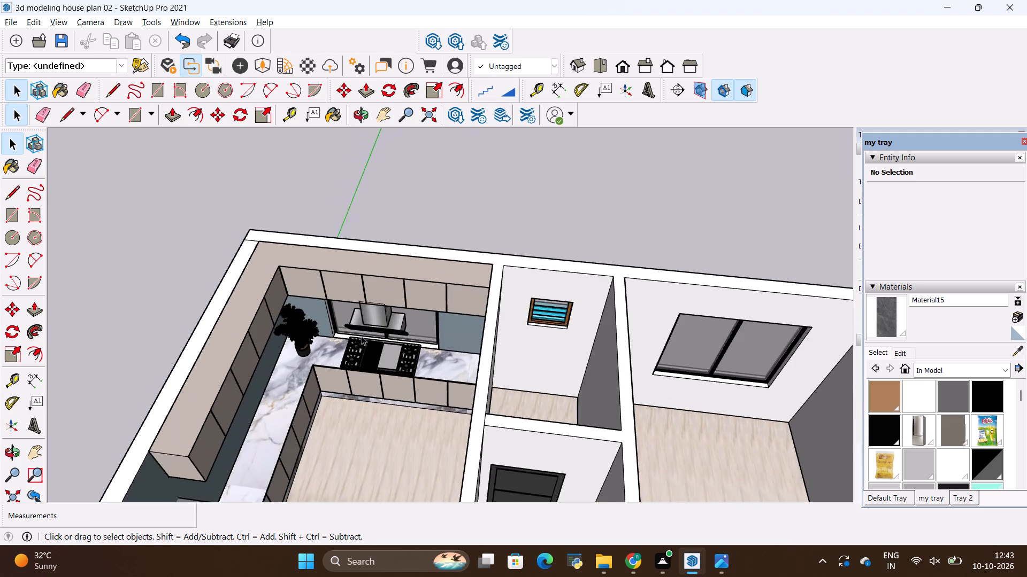
scroll(362, 336, "up", 8)
middle_click_drag(389, 380, 454, 193)
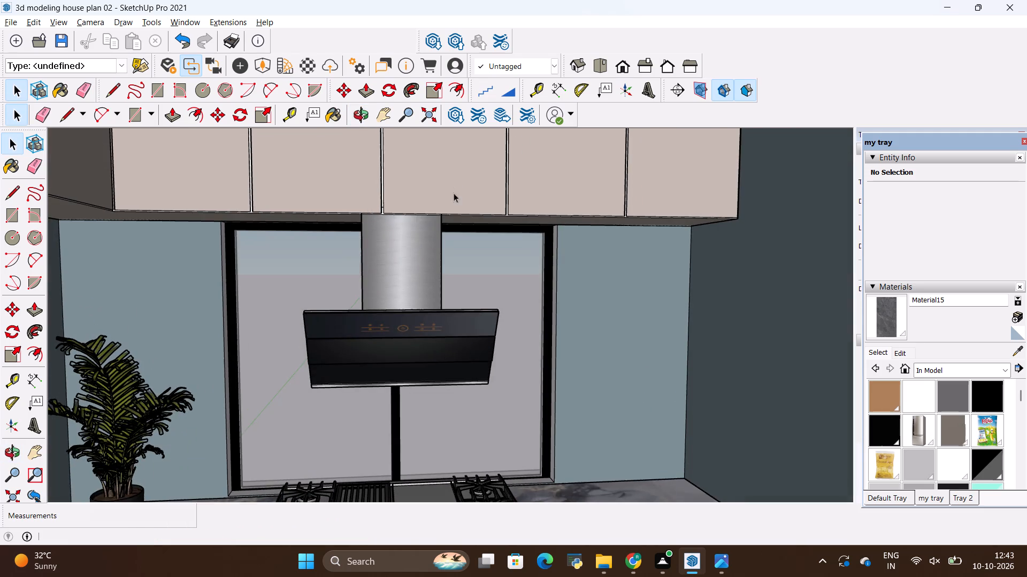
scroll(433, 331, "down", 4)
middle_click_drag(479, 290, 405, 462)
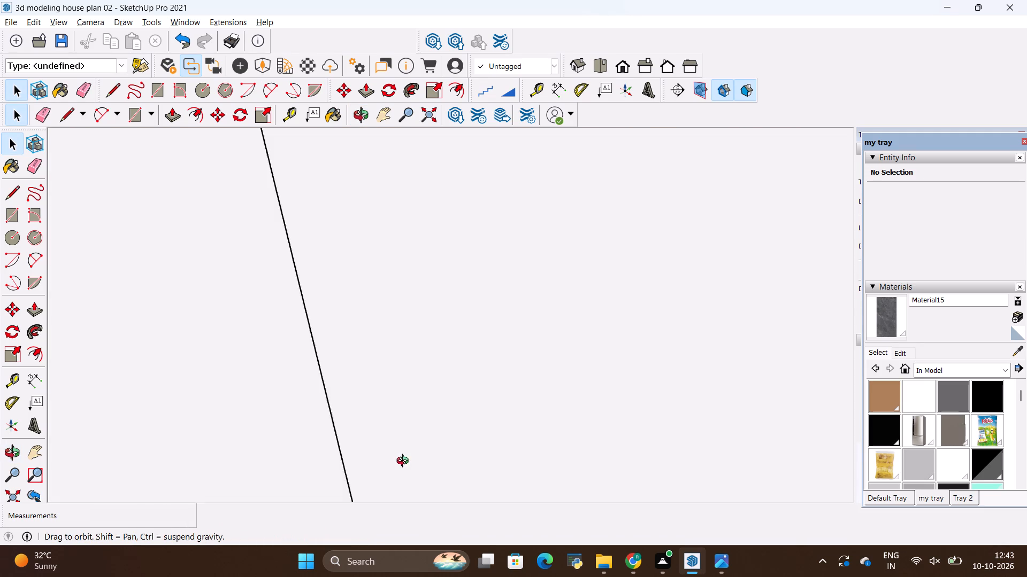
middle_click_drag(405, 462, 522, 466)
scroll(490, 415, "down", 12)
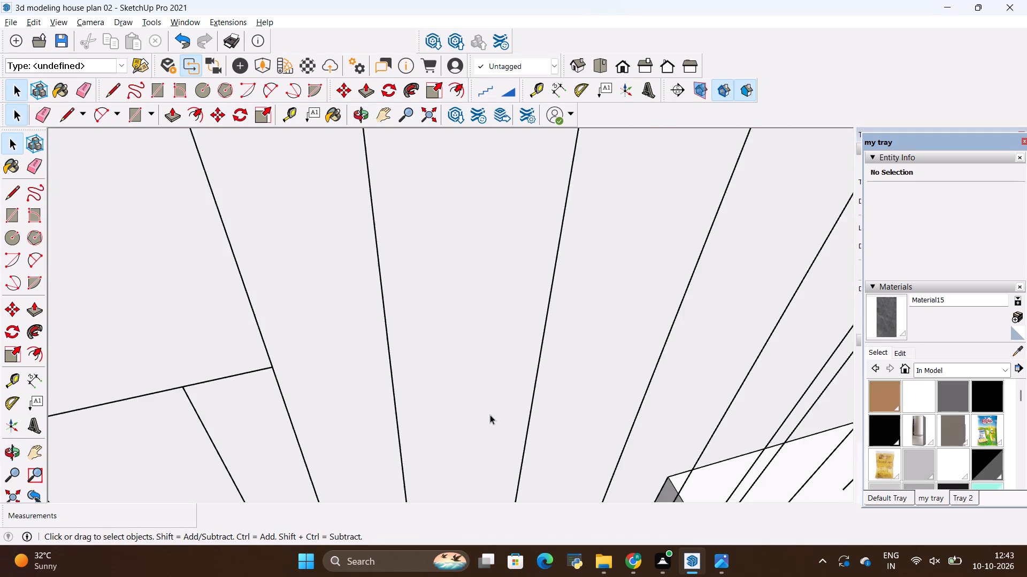
Examine the kitchen's wall cabinets, range hood and window wall from above, straight on and below.
scroll(490, 415, "down", 20)
scroll(490, 415, "down", 13)
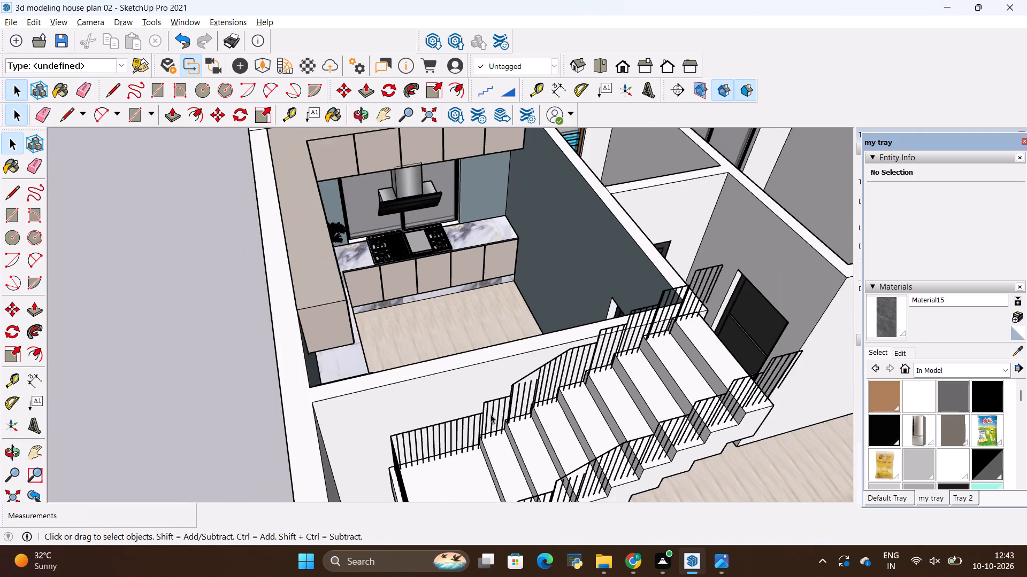
scroll(490, 414, "down", 9)
scroll(464, 297, "up", 8)
middle_click_drag(526, 378, 519, 404)
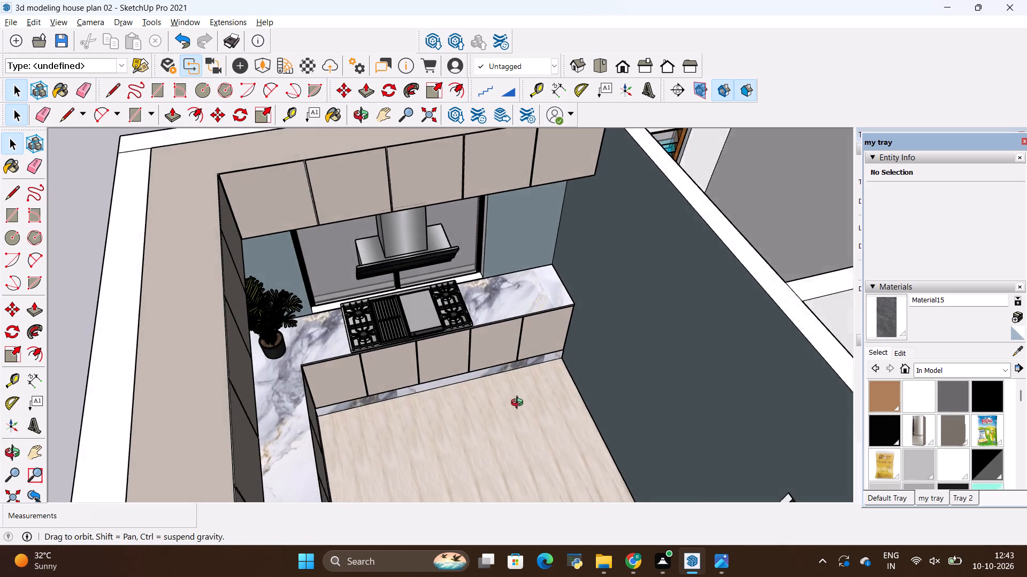
middle_click_drag(519, 404, 471, 279)
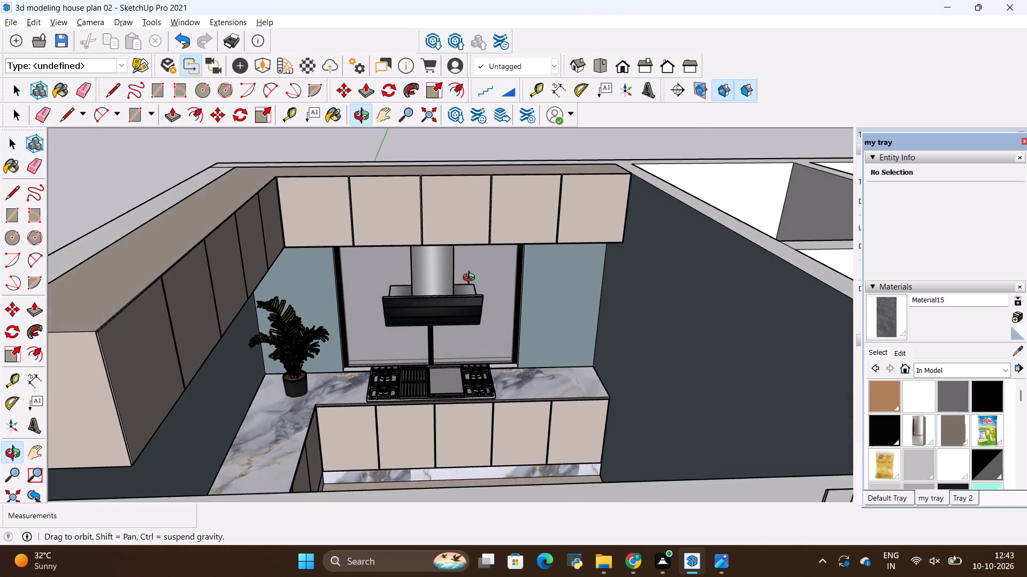
middle_click_drag(471, 279, 476, 305)
scroll(440, 233, "up", 3)
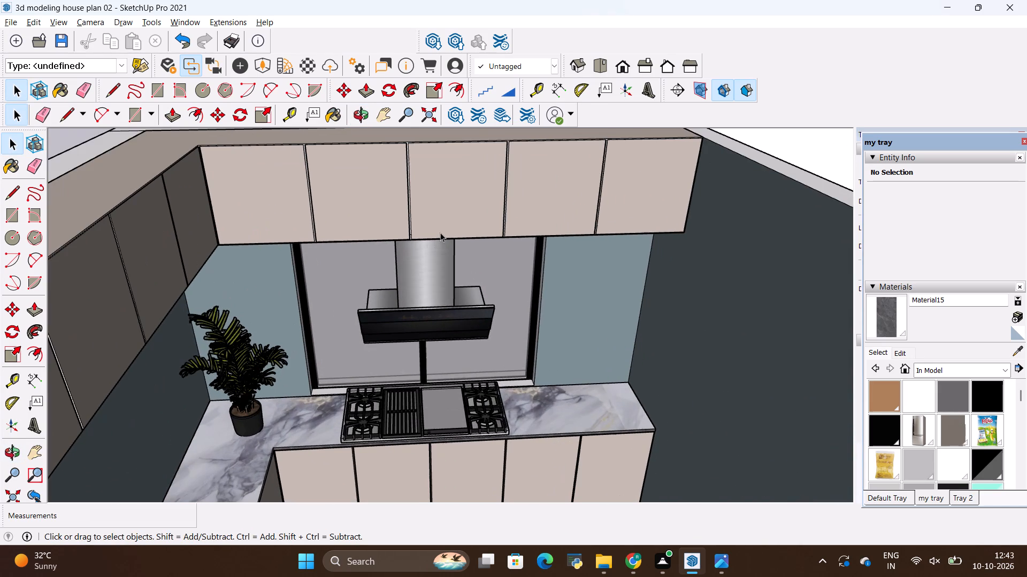
scroll(440, 232, "up", 2)
middle_click_drag(533, 413, 504, 315)
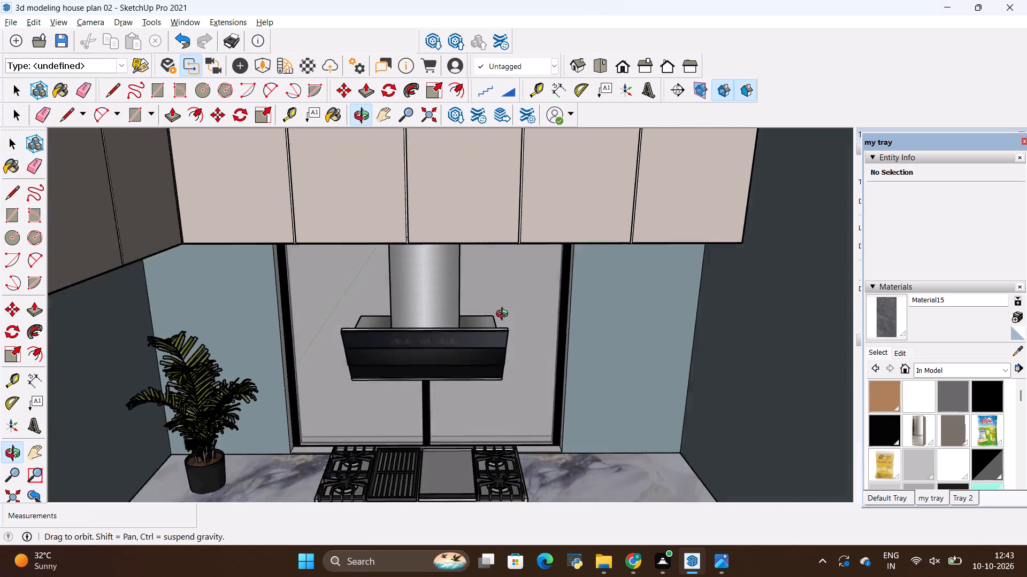
middle_click_drag(504, 315, 535, 200)
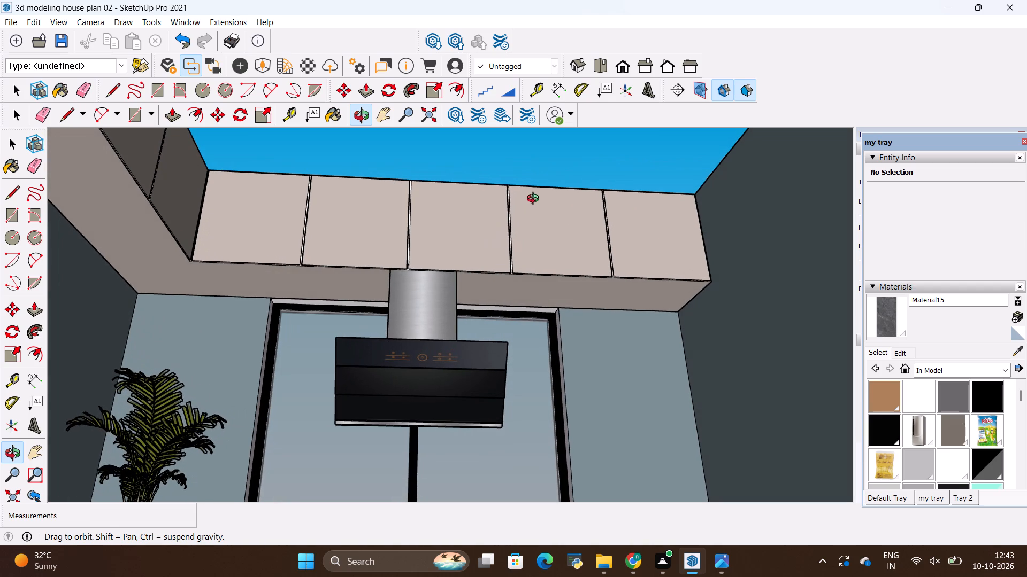
middle_click_drag(535, 200, 287, 350)
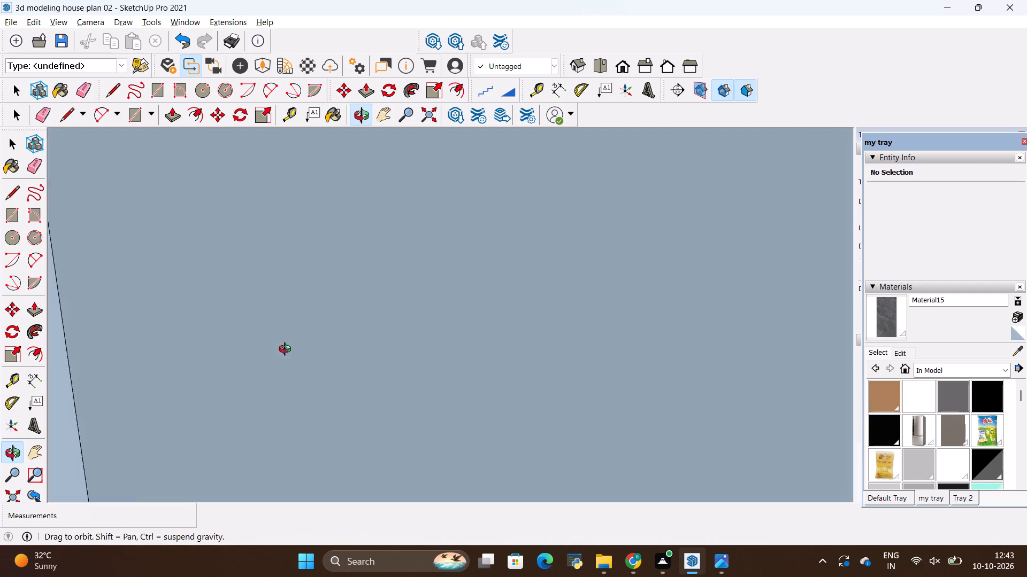
middle_click_drag(287, 350, 465, 441)
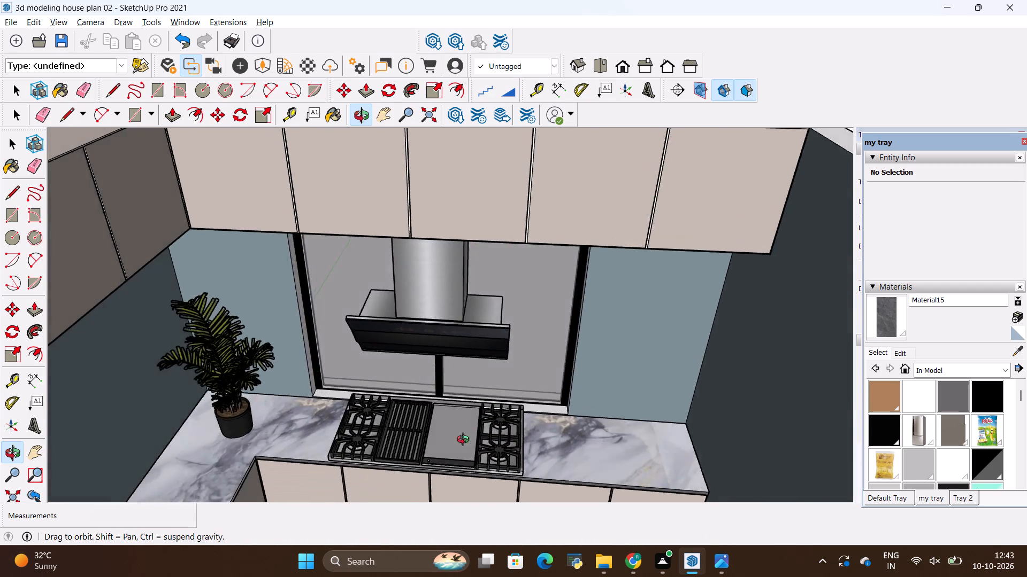
middle_click_drag(465, 441, 444, 449)
Examine the kitchen's base cabinets, marble toe-kicks, countertop, cooktop and plant corner up close from several angles.
scroll(459, 417, "down", 17)
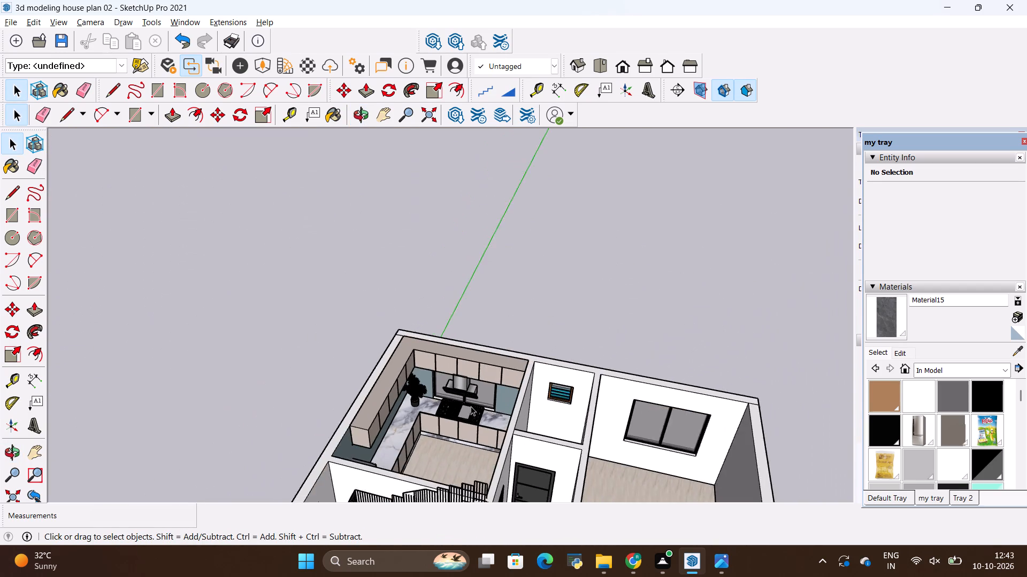
scroll(457, 447, "up", 13)
middle_click_drag(530, 451, 516, 415)
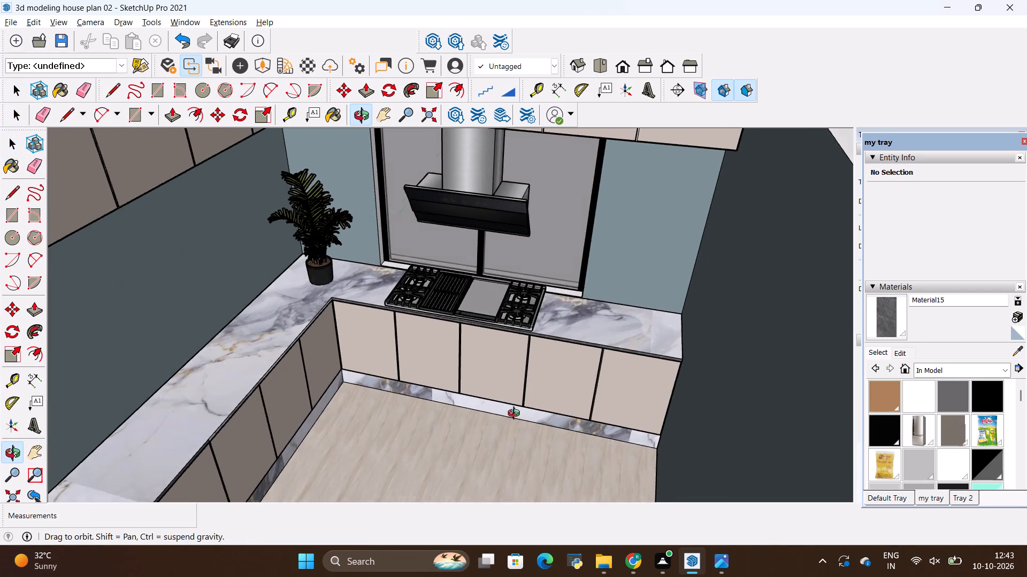
middle_click_drag(516, 415, 495, 409)
scroll(541, 319, "up", 1)
scroll(516, 372, "up", 2)
middle_click_drag(507, 406, 511, 319)
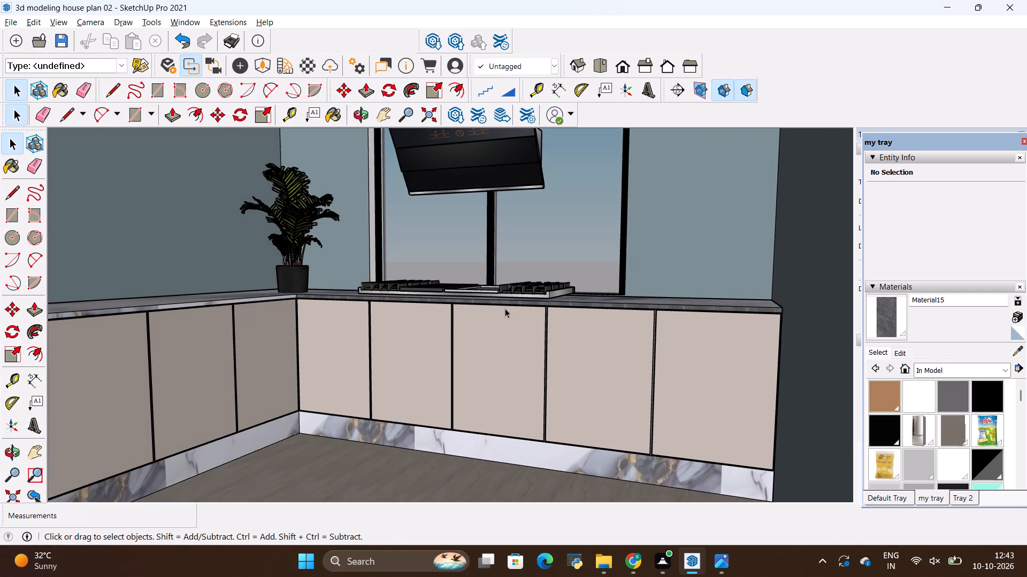
middle_click_drag(511, 288, 507, 478, "shift")
middle_click_drag(458, 451, 549, 326)
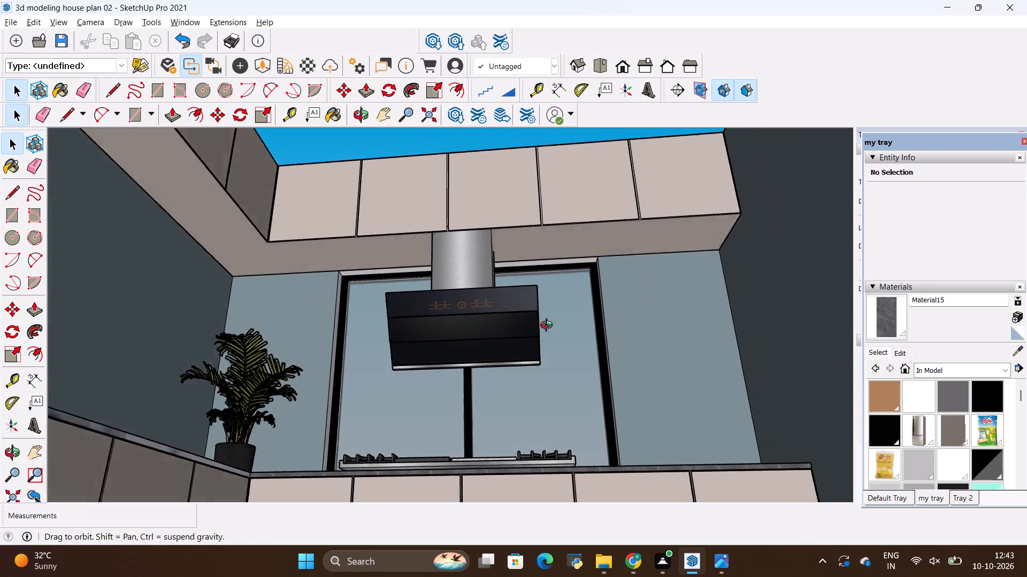
middle_click_drag(549, 326, 433, 386)
scroll(434, 387, "up", 1)
middle_click_drag(438, 416, 469, 344, "shift")
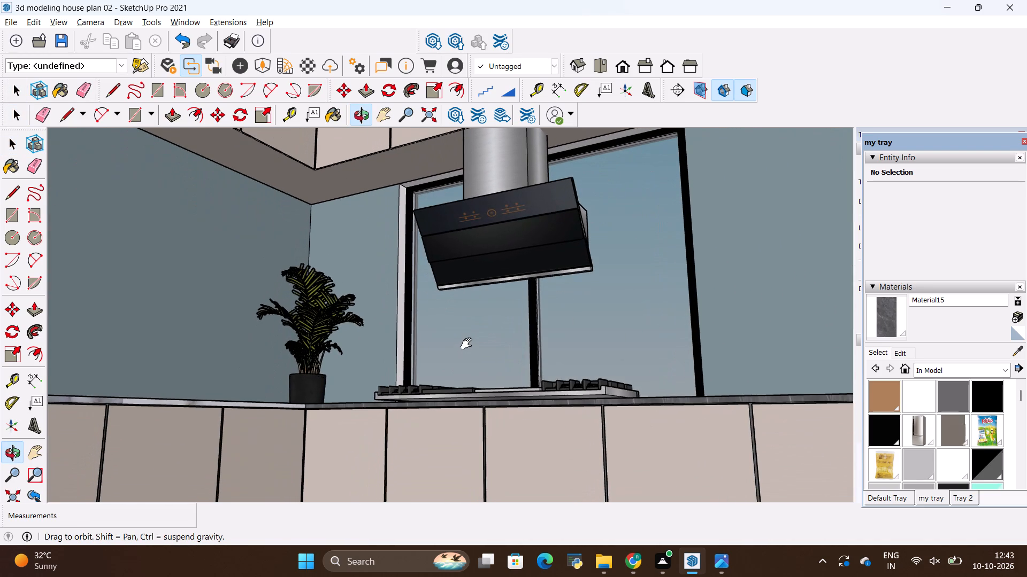
middle_click_drag(469, 344, 487, 315, "shift")
middle_click_drag(416, 317, 417, 422)
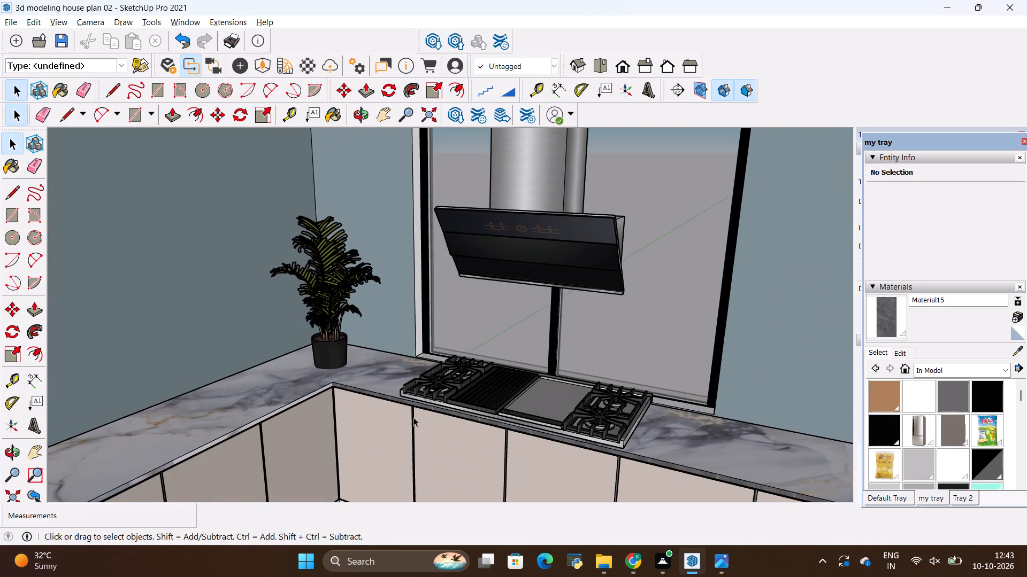
middle_click_drag(411, 334, 411, 406, "shift")
scroll(424, 383, "down", 2)
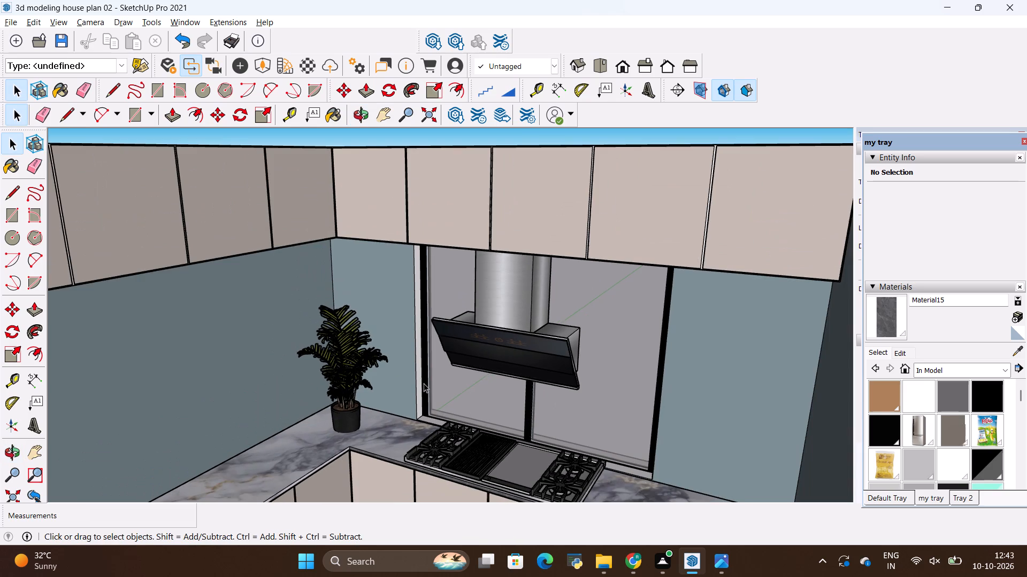
middle_click_drag(419, 389, 409, 448)
middle_click_drag(404, 448, 409, 440, "shift")
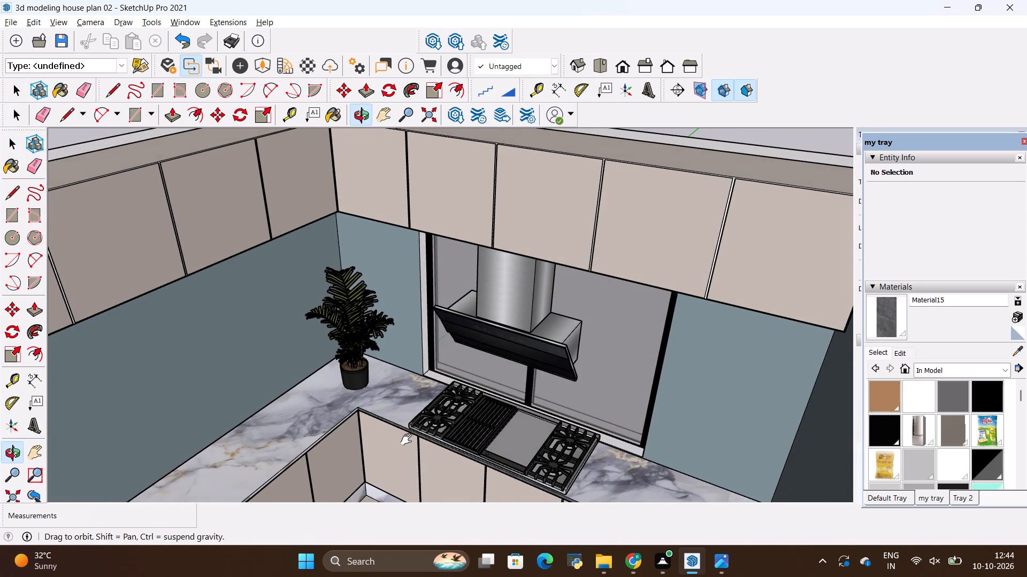
middle_click_drag(409, 440, 433, 376, "shift")
middle_click_drag(419, 401, 447, 294)
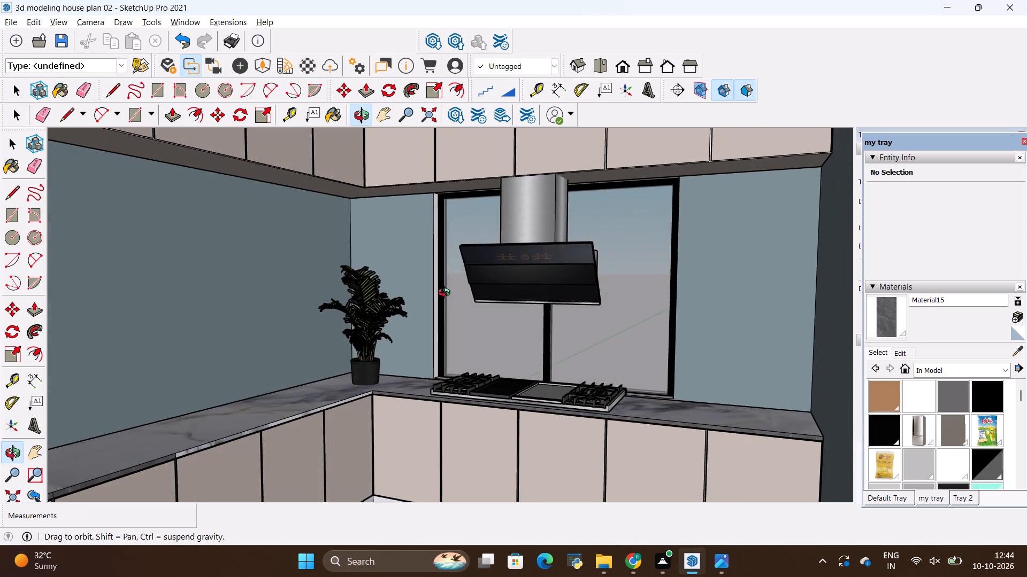
middle_click_drag(447, 294, 424, 350)
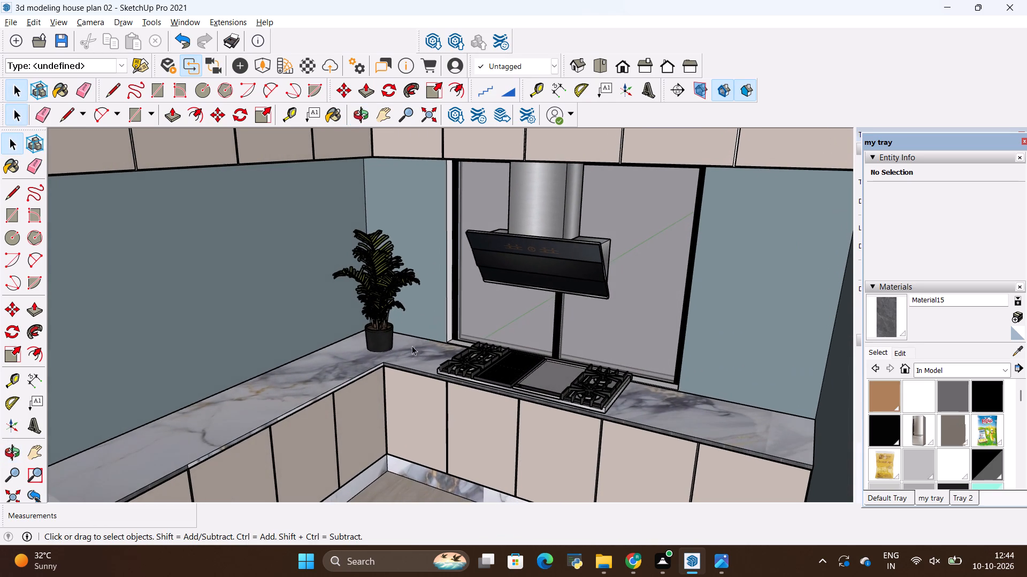
middle_click_drag(415, 336, 410, 406, "shift")
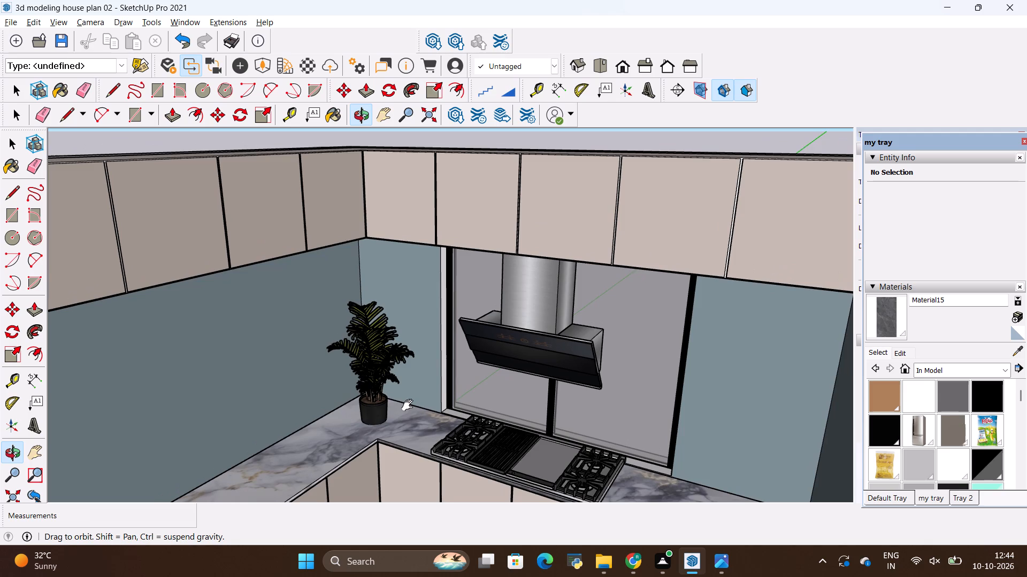
middle_click_drag(410, 406, 417, 384, "shift")
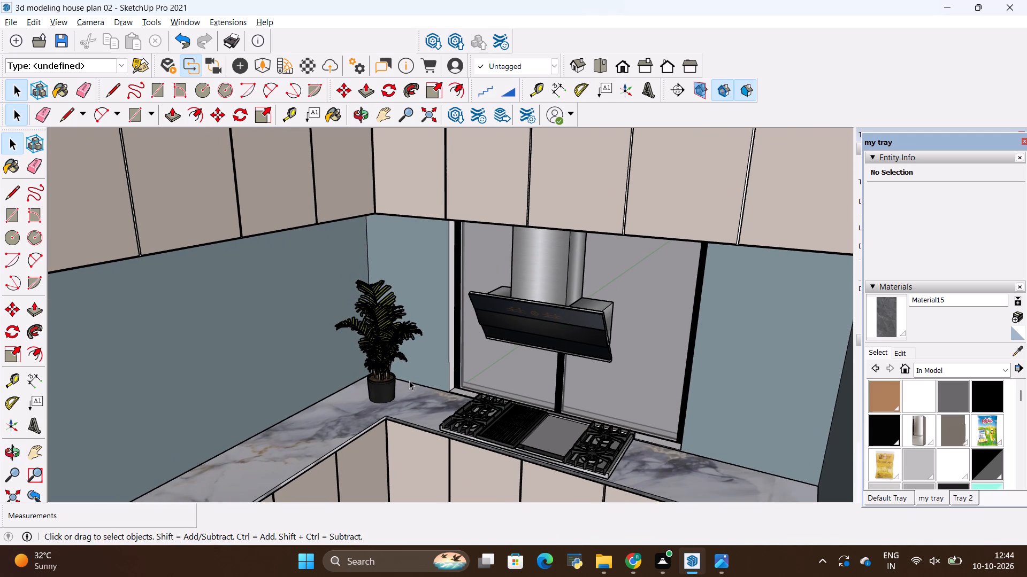
Examine the whole kitchen alongside the neighbouring rooms and staircase from above, including the fridge side and floor.
scroll(409, 380, "down", 10)
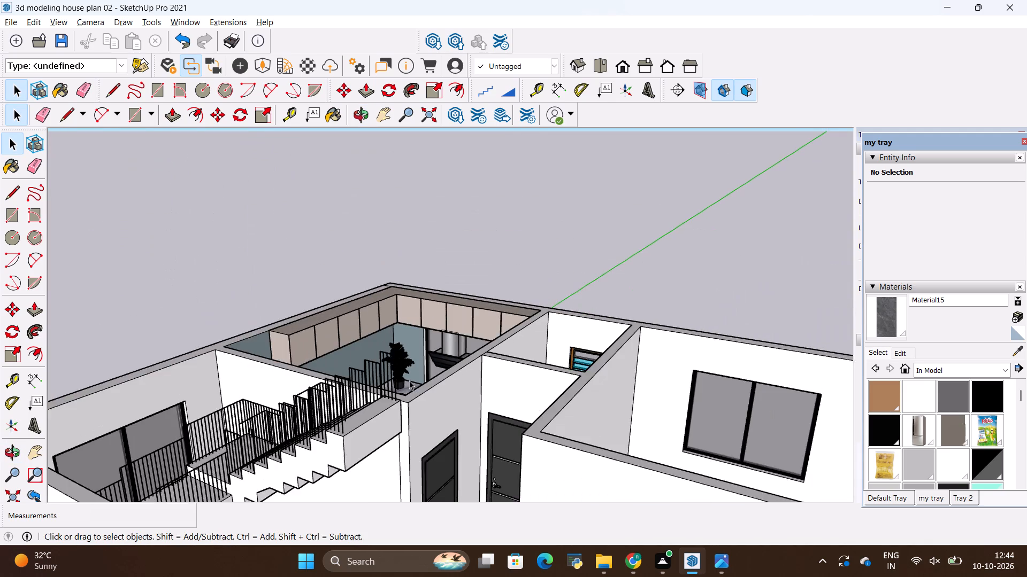
scroll(409, 380, "down", 5)
scroll(409, 380, "up", 4)
scroll(409, 380, "down", 4)
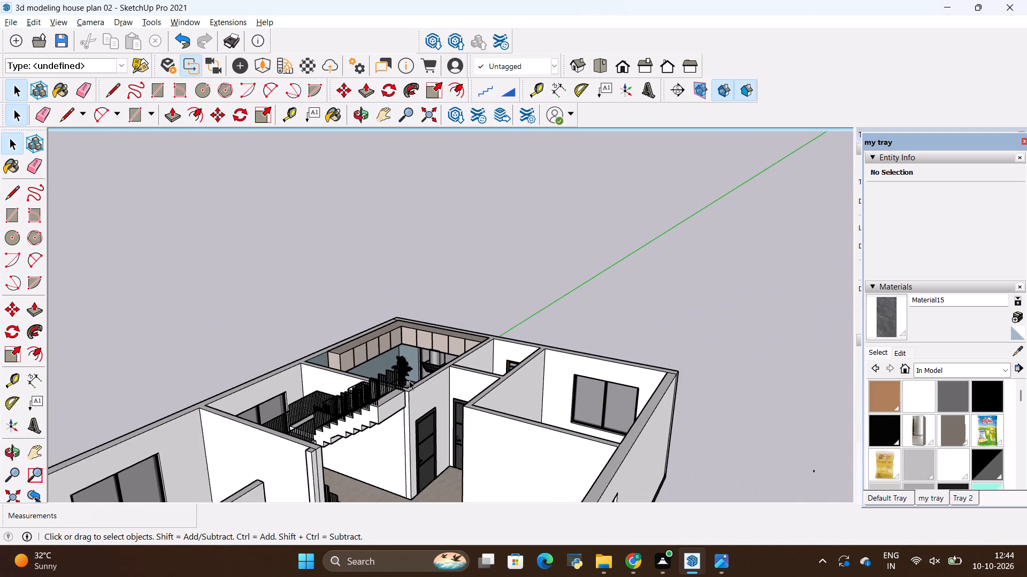
key("space")
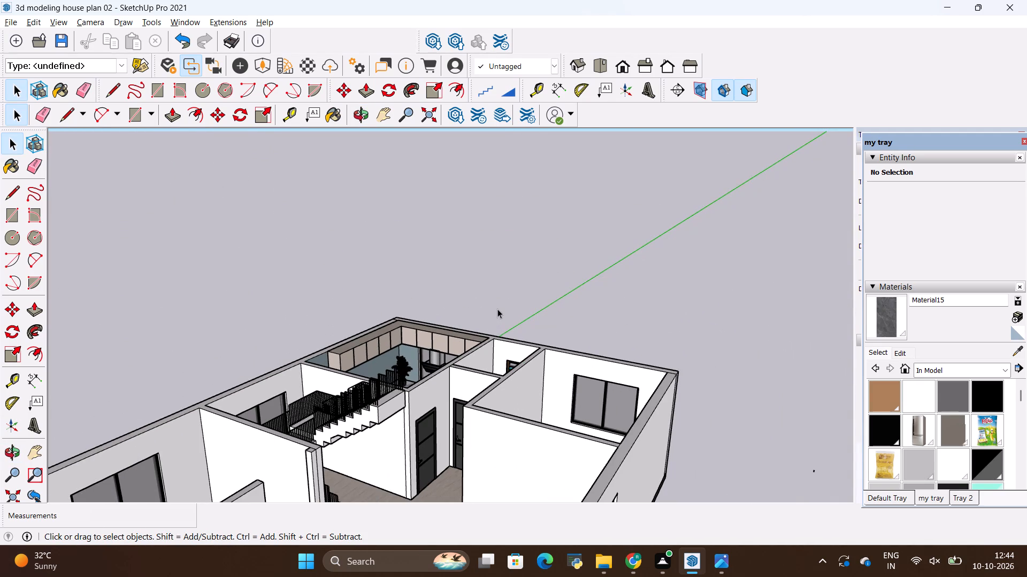
left_click(497, 309)
scroll(431, 381, "up", 8)
middle_click_drag(436, 365, 507, 470)
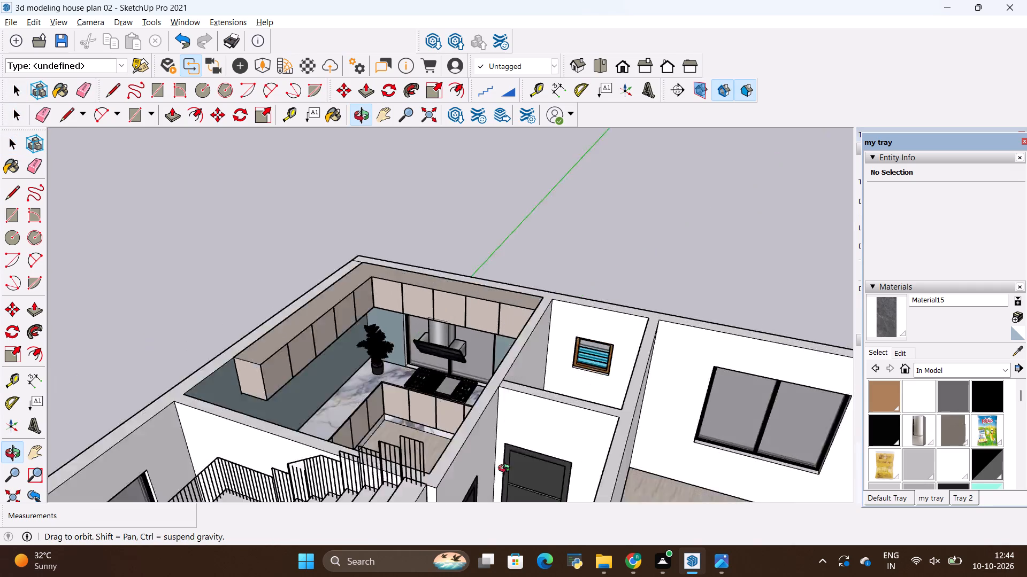
middle_click_drag(507, 470, 295, 478)
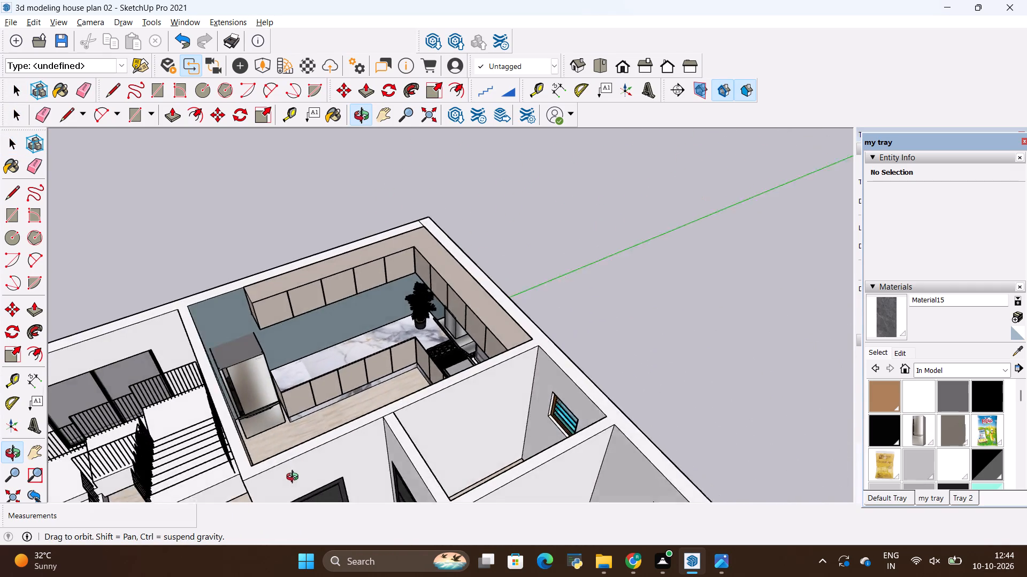
middle_click_drag(295, 478, 502, 473)
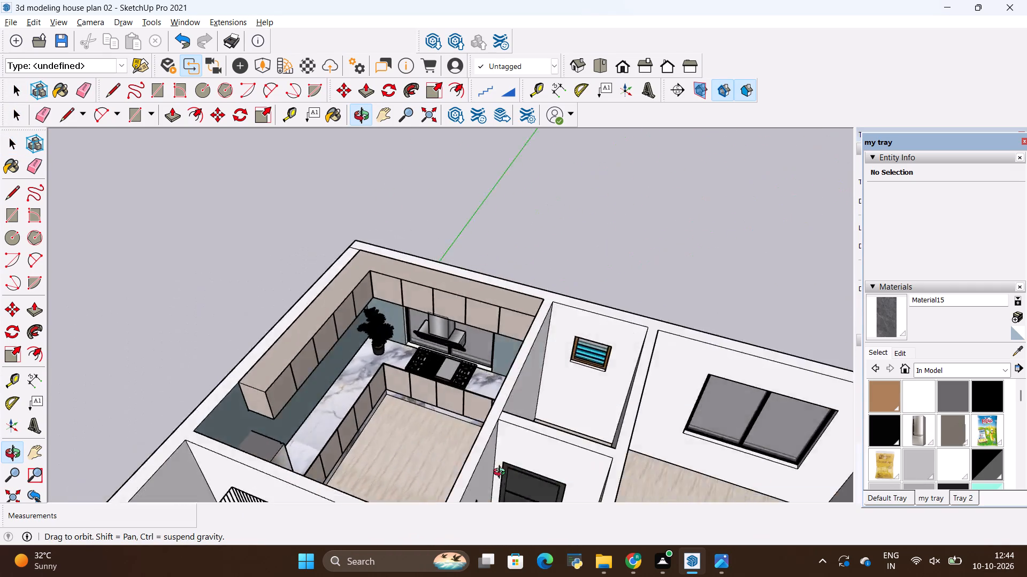
middle_click_drag(502, 473, 457, 479)
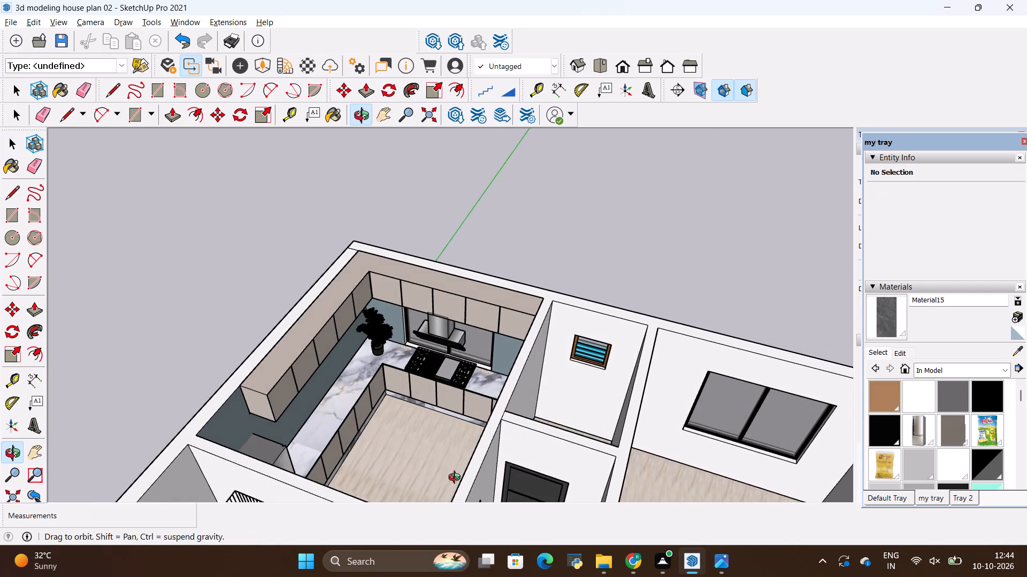
middle_click_drag(457, 479, 407, 477)
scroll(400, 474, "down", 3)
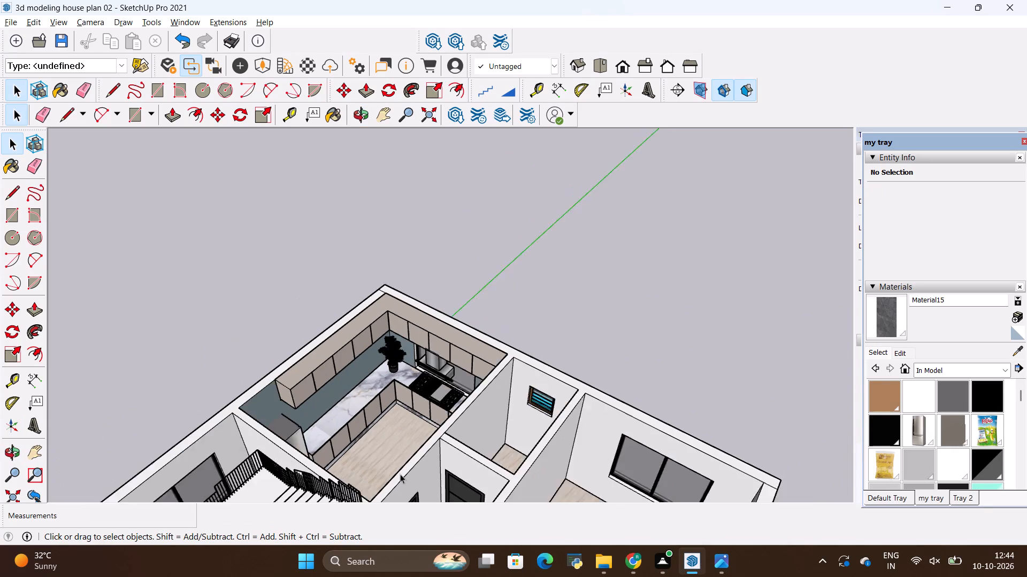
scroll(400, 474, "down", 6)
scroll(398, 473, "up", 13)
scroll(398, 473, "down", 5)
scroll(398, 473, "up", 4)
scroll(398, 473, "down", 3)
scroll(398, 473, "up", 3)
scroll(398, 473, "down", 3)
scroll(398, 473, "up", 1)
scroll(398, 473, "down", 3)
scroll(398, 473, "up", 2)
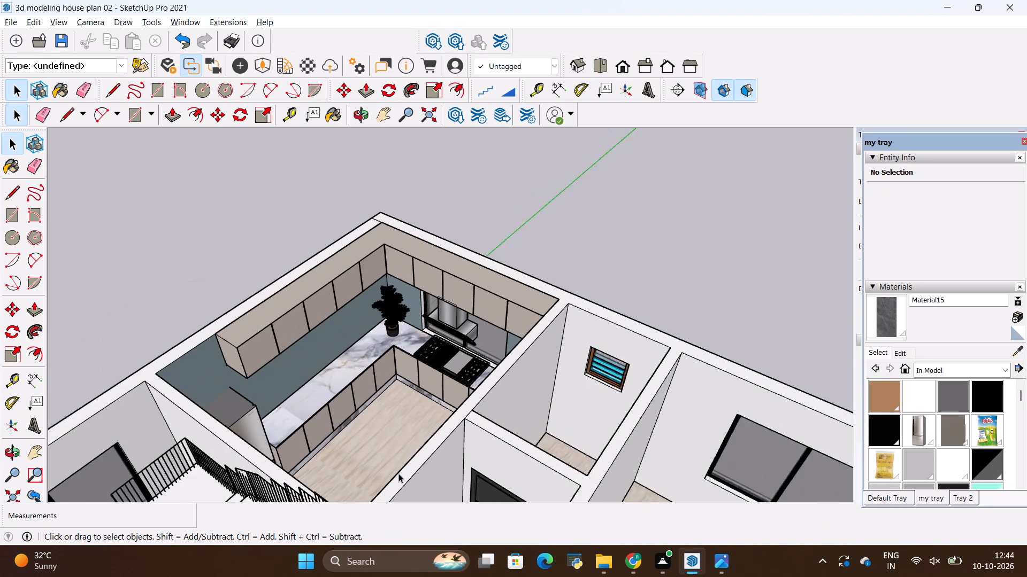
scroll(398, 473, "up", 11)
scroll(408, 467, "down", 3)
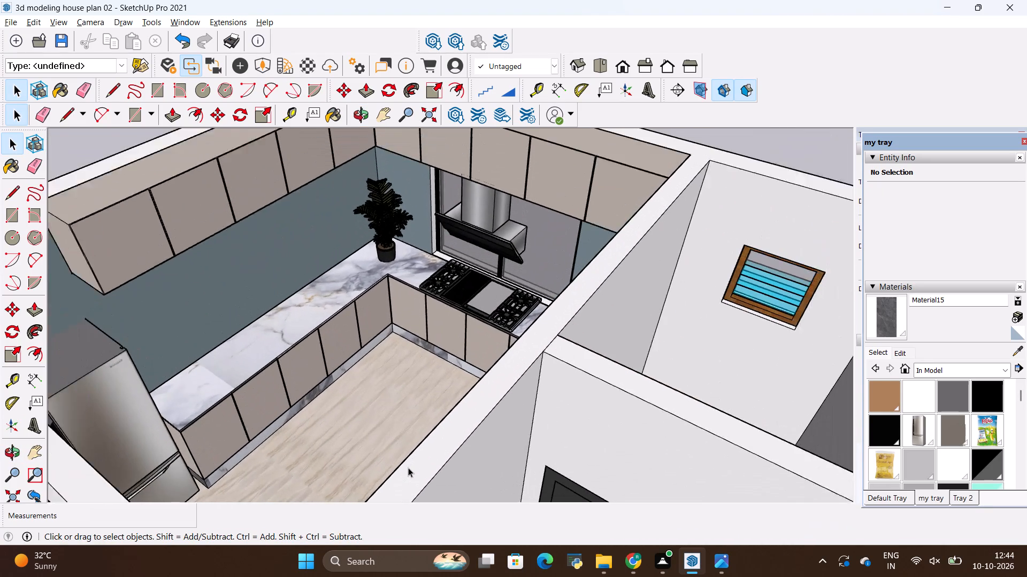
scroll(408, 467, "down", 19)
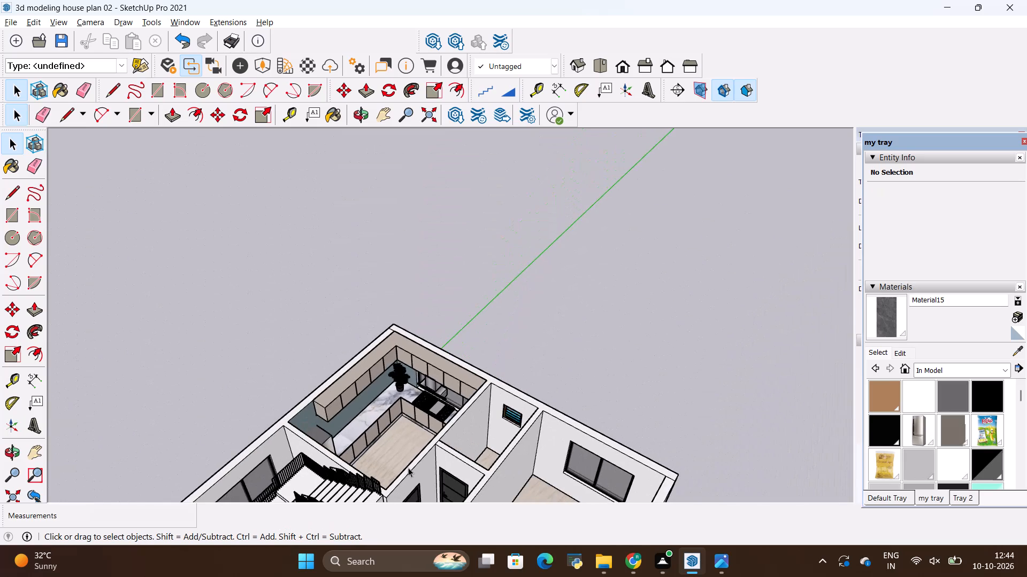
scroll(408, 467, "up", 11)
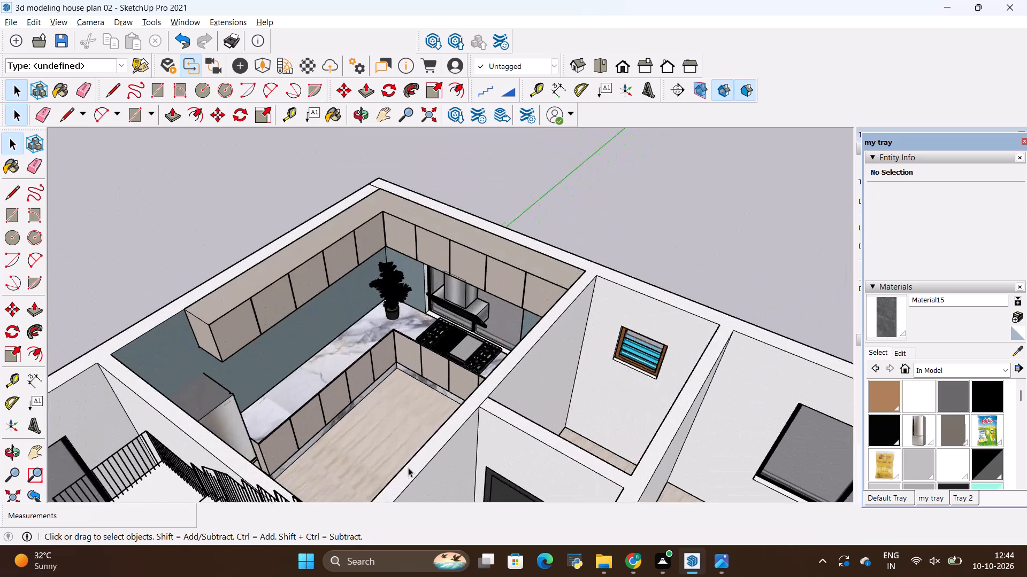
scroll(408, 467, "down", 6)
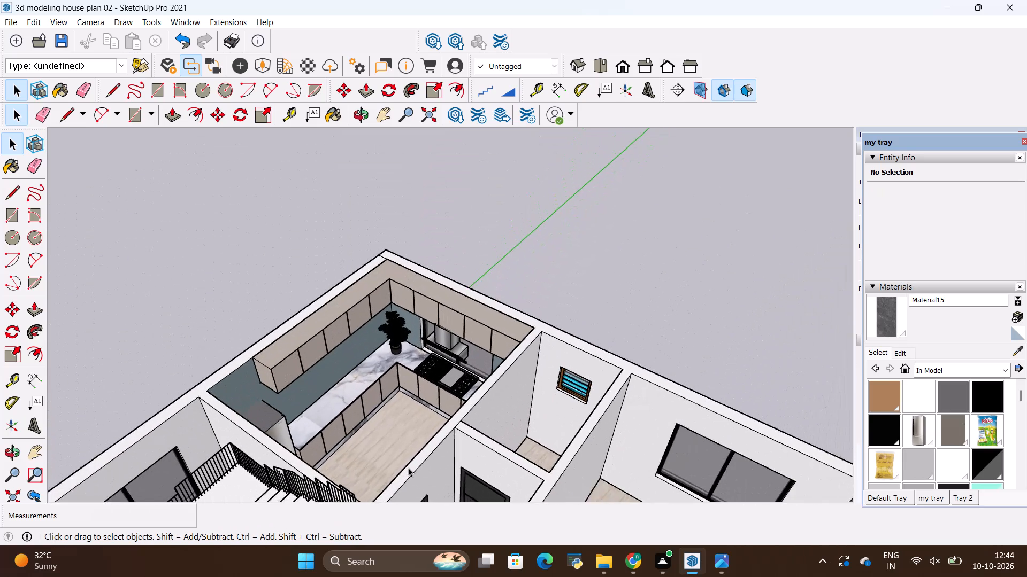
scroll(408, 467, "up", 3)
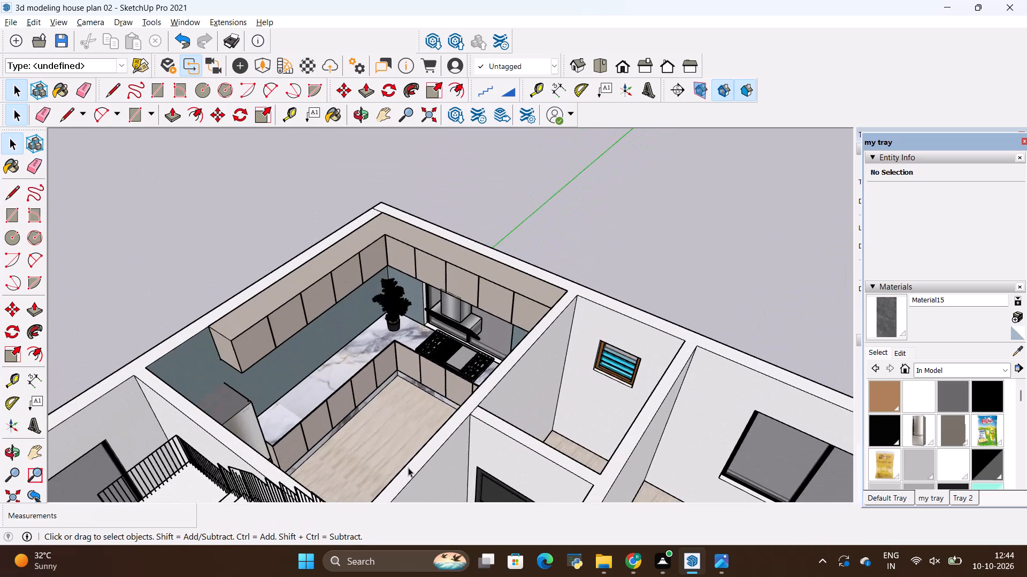
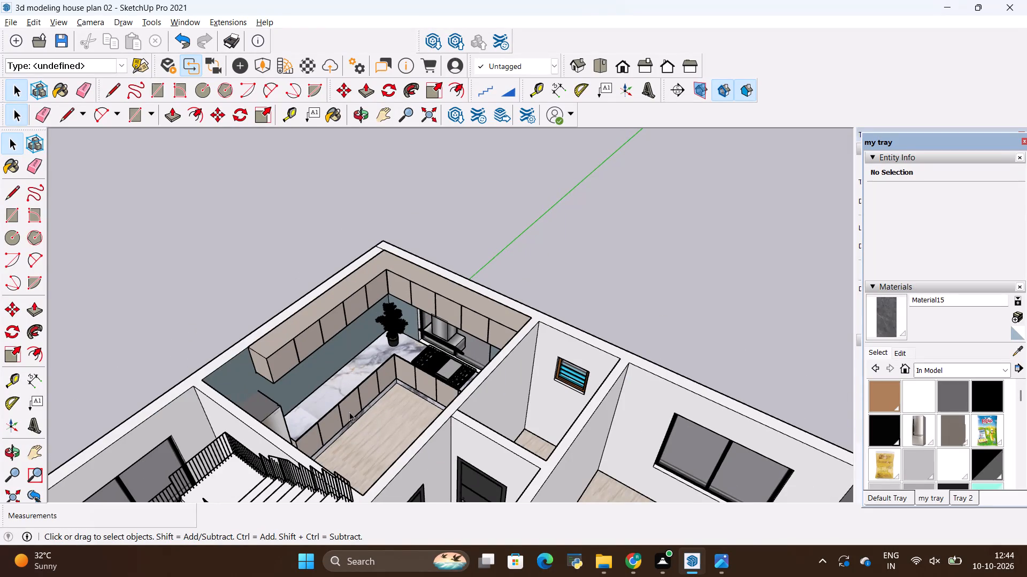
Examine the kitchen's cabinets, marble countertop, cooktop wall and floor from above, alongside the adjoining rooms.
scroll(340, 414, "up", 3)
scroll(375, 377, "down", 4)
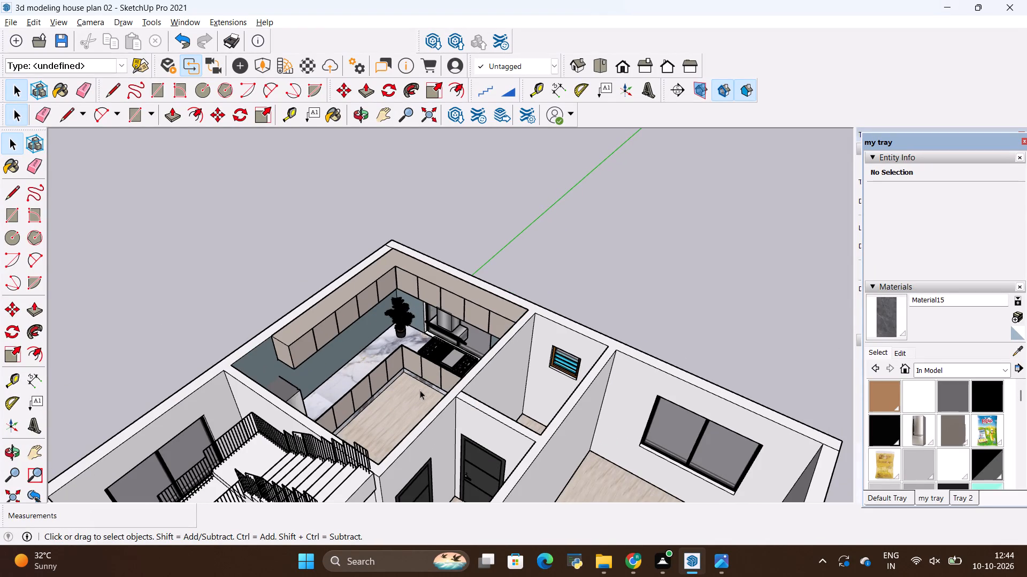
scroll(416, 403, "up", 3)
middle_click_drag(417, 404, 522, 463)
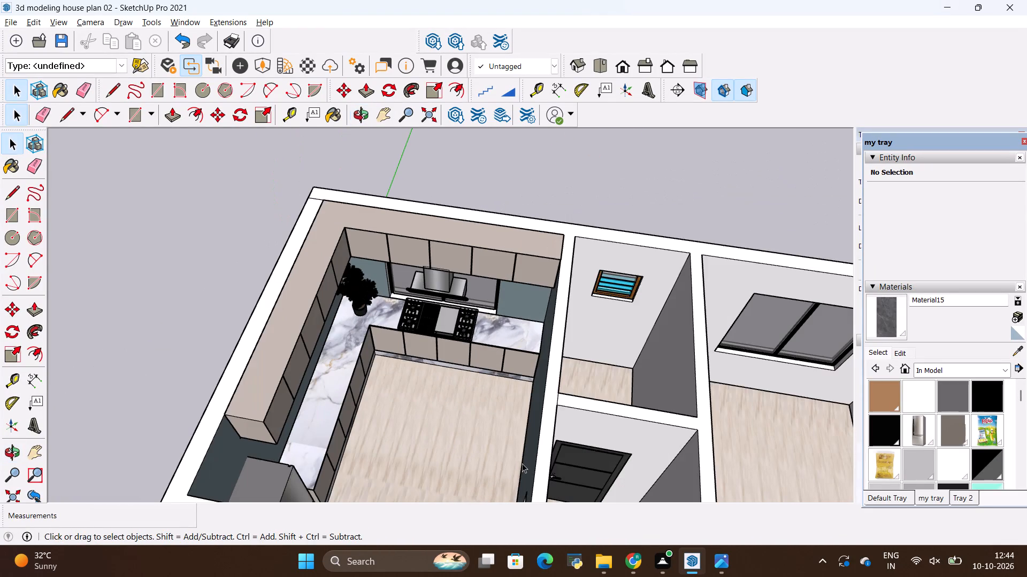
middle_click_drag(522, 463, 523, 463)
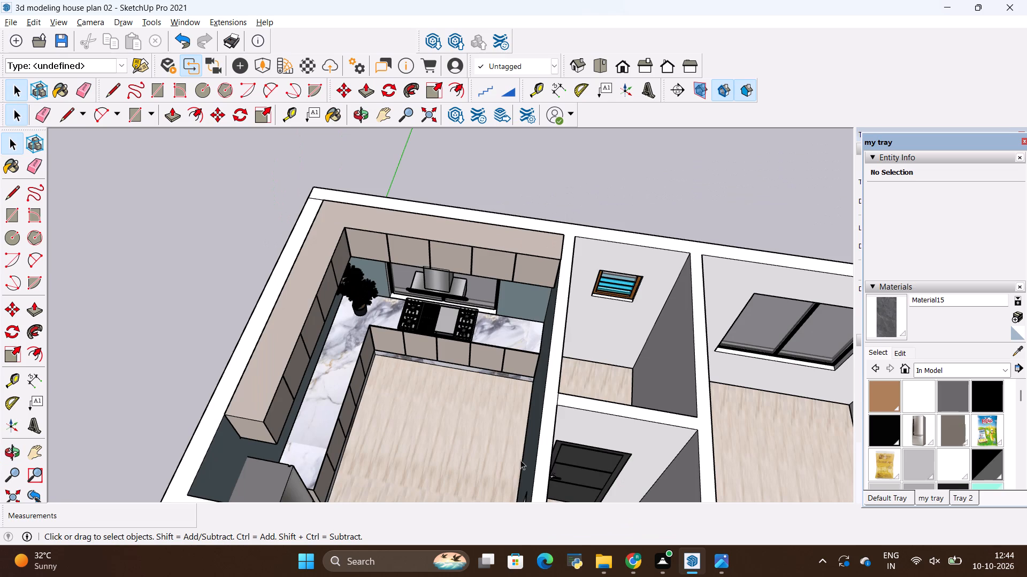
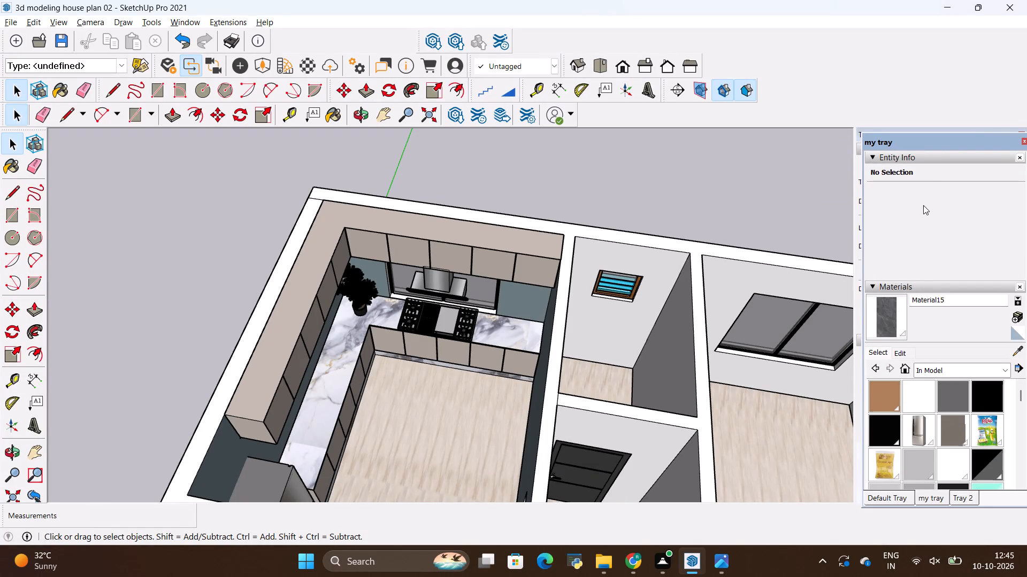
Examine the kitchen's cabinets, countertop and floor together with the staircase and adjoining rooms.
scroll(925, 222, "down", 3)
scroll(369, 335, "down", 5)
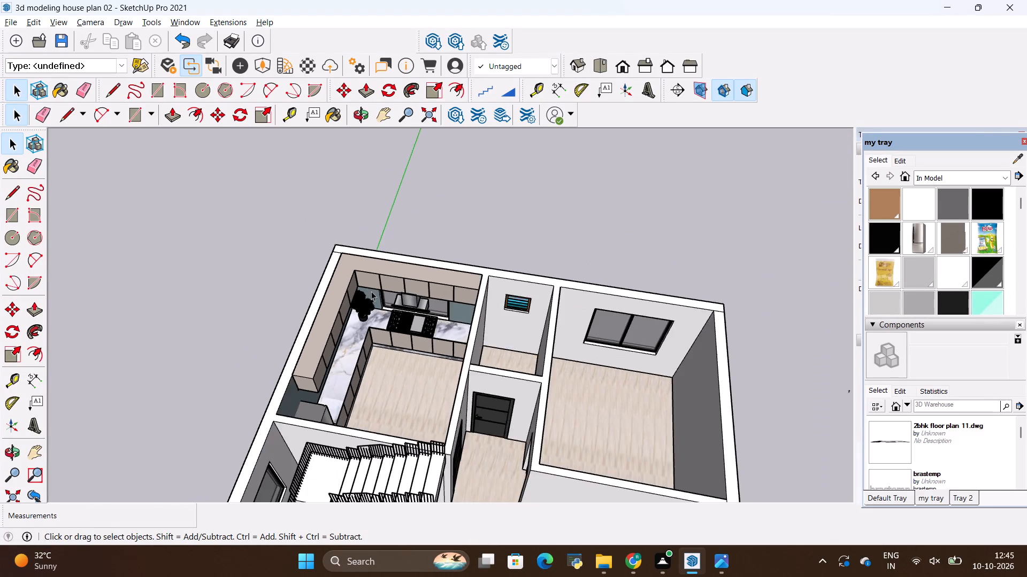
scroll(378, 292, "down", 4)
middle_click_drag(446, 333, 340, 260)
scroll(363, 288, "up", 6)
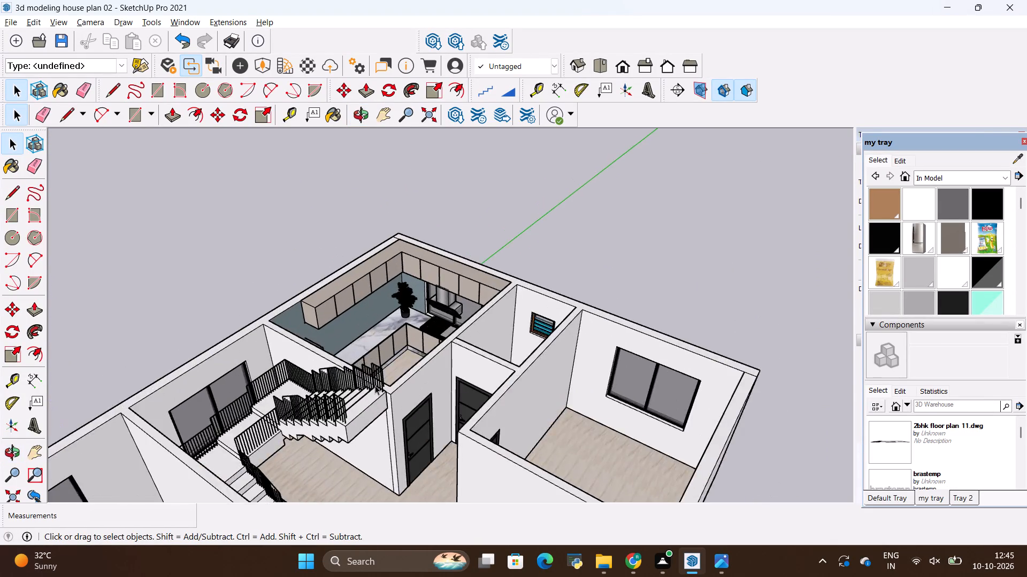
scroll(375, 385, "up", 19)
scroll(456, 253, "down", 6)
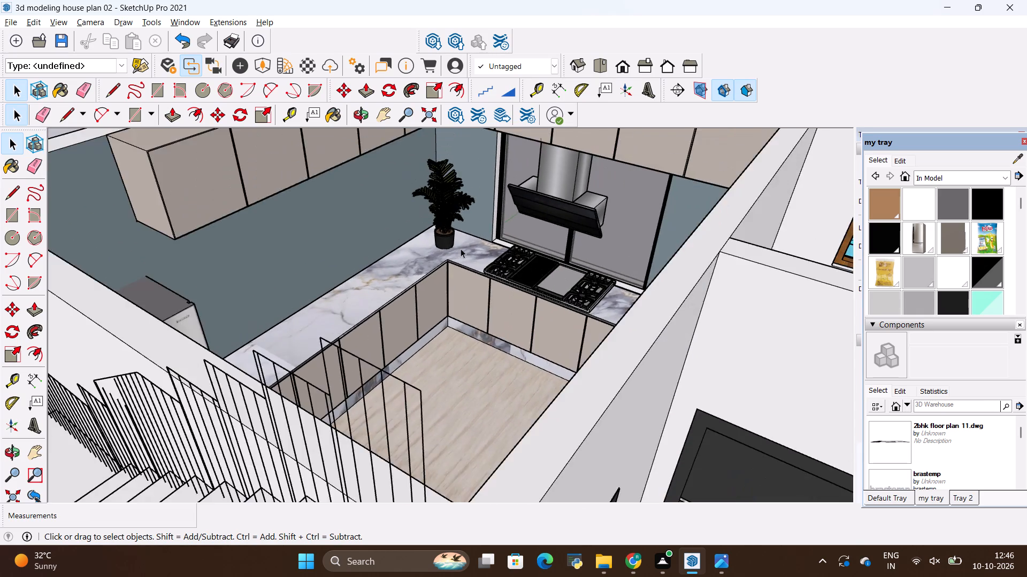
middle_click_drag(462, 248, 474, 344)
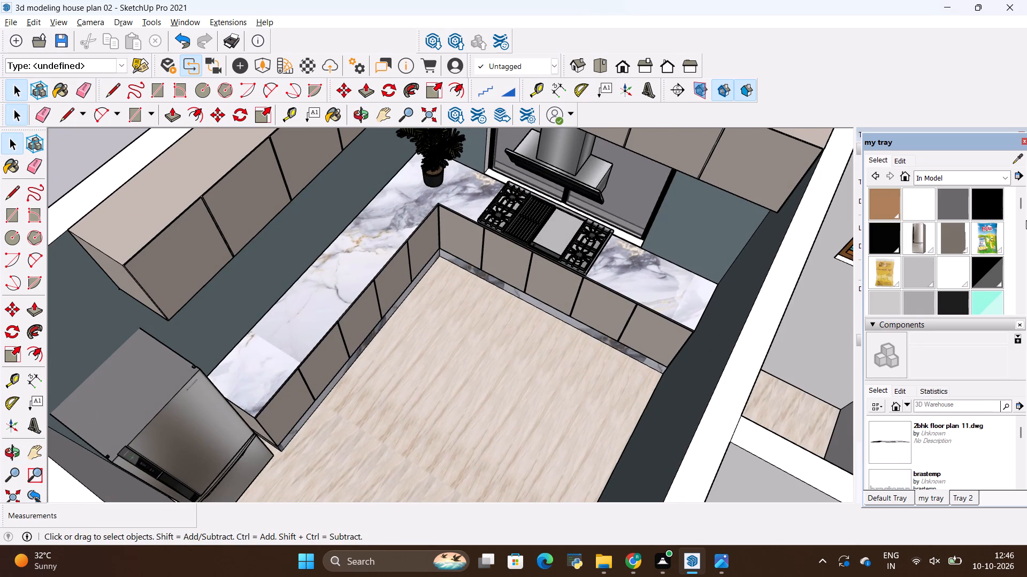
Start a new material with the beige marble image 4bf7b965d9674c47fb907ec33d72bd7f from the all materials folder as its texture.
scroll(1023, 186, "up", 2)
left_click(1010, 252)
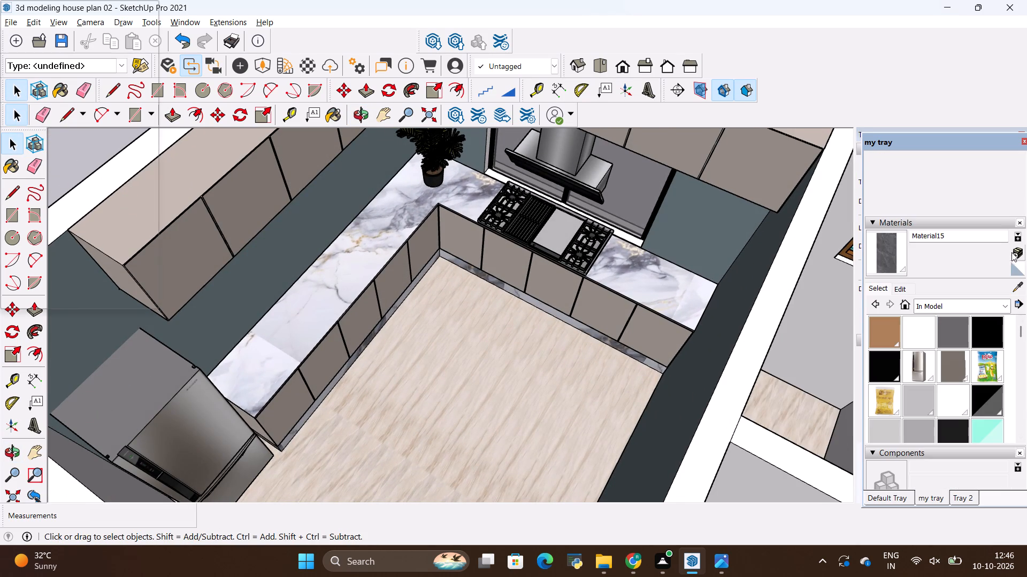
left_click(585, 324)
scroll(564, 293, "down", 2)
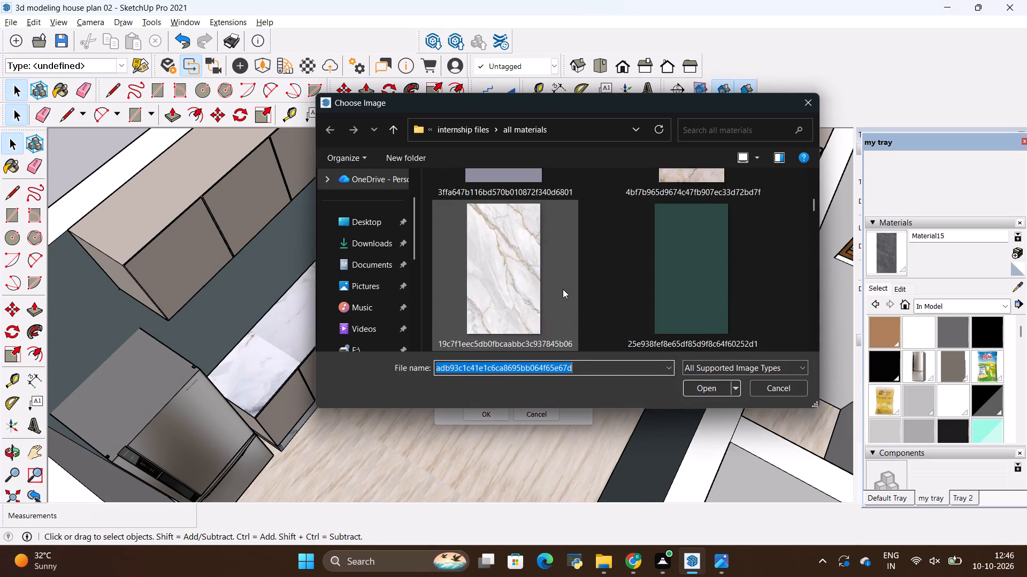
scroll(563, 289, "down", 2)
scroll(566, 278, "up", 5)
scroll(602, 262, "down", 2)
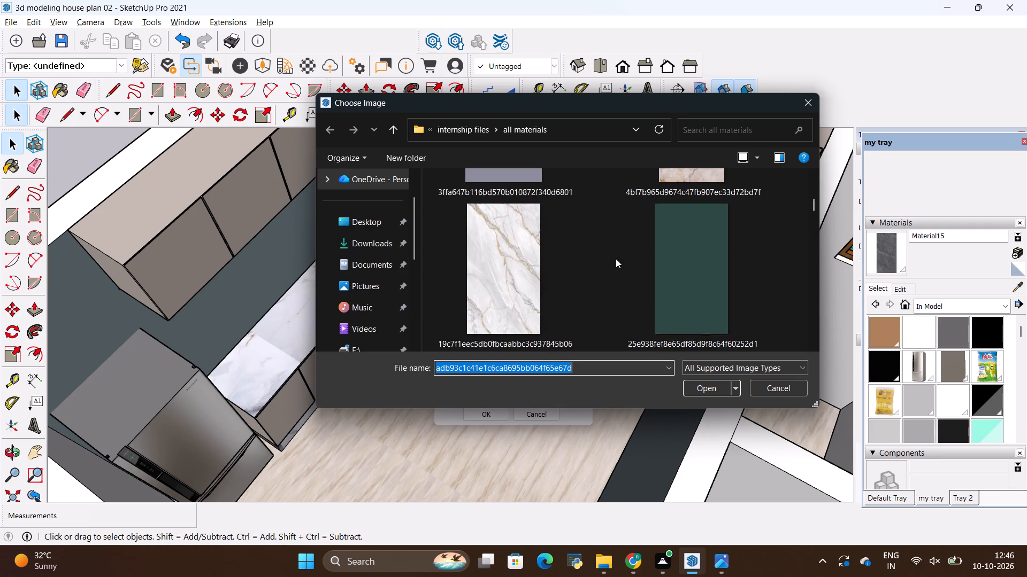
scroll(639, 252, "up", 1)
left_click(681, 239)
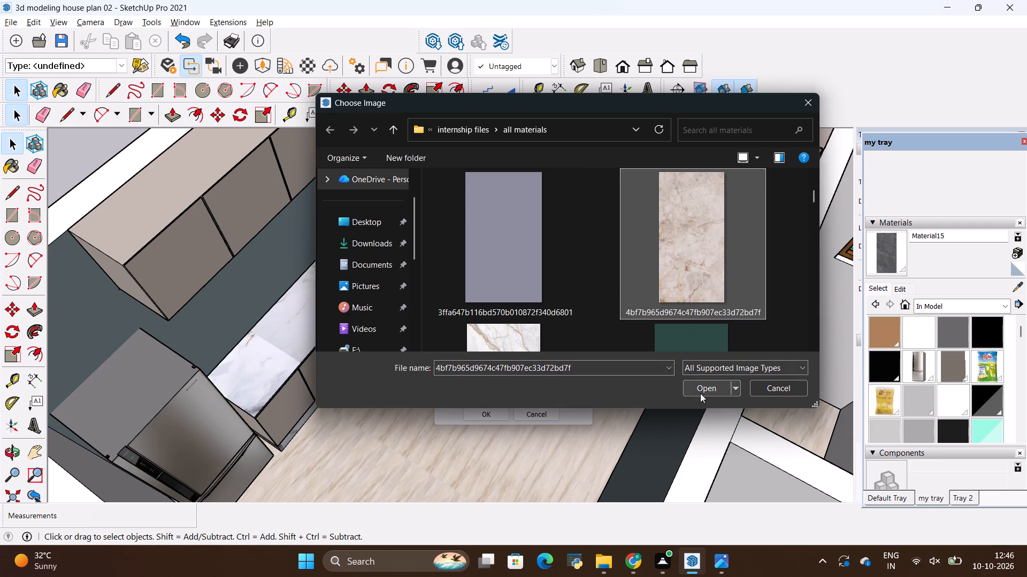
left_click(700, 393)
Set the beige marble texture's height to 20' and create the material.
left_click(478, 360)
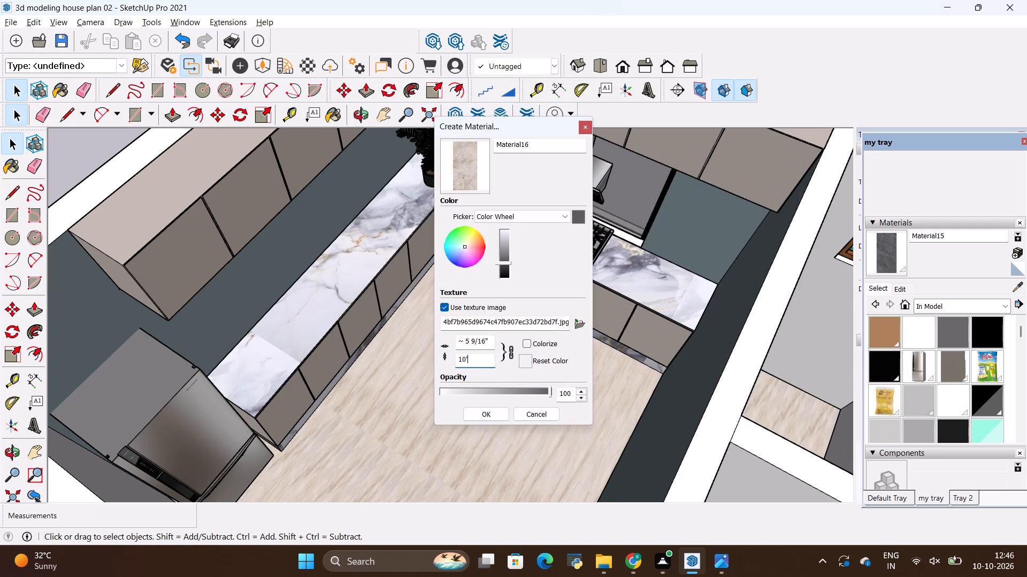
key("BackSpace")
key("BackSpace")
key("BackSpace")
key("BackSpace")
type("20'")
key("Return")
left_click(488, 416)
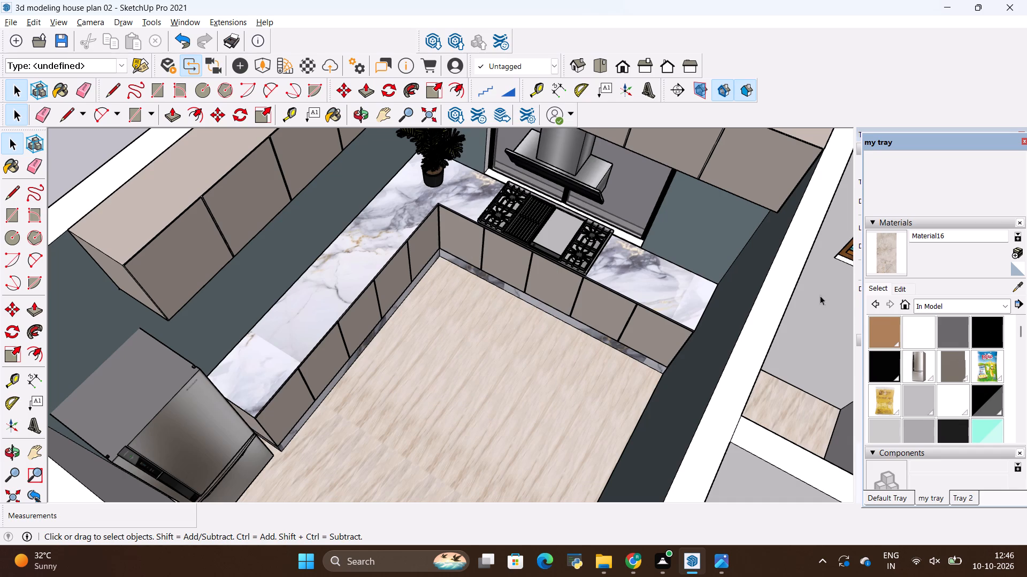
Open the floor's group for editing, select its connected faces and paint them with the new beige marble material.
left_click(891, 261)
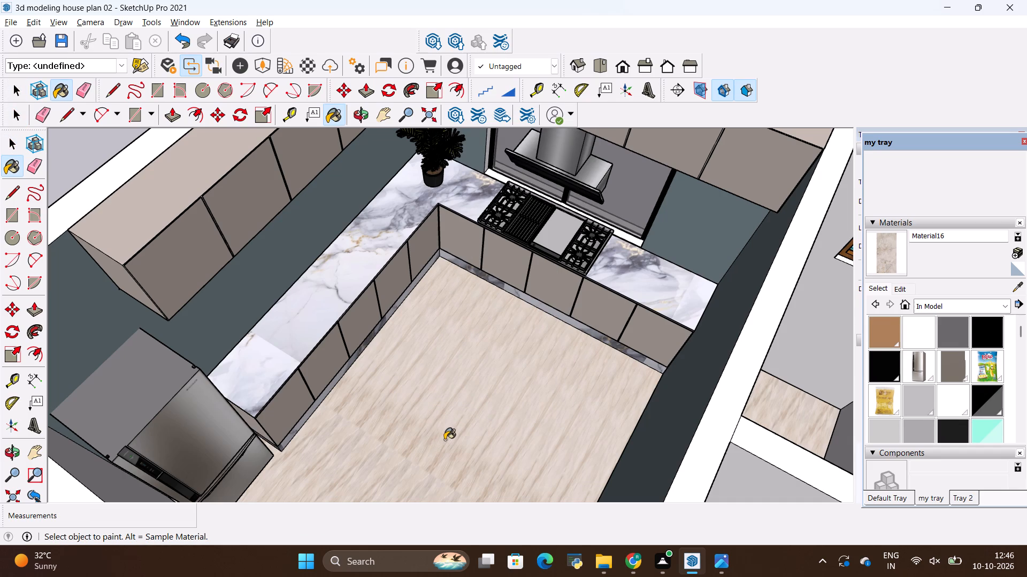
key("space")
triple_click(446, 438)
left_click(446, 438)
left_click(446, 438)
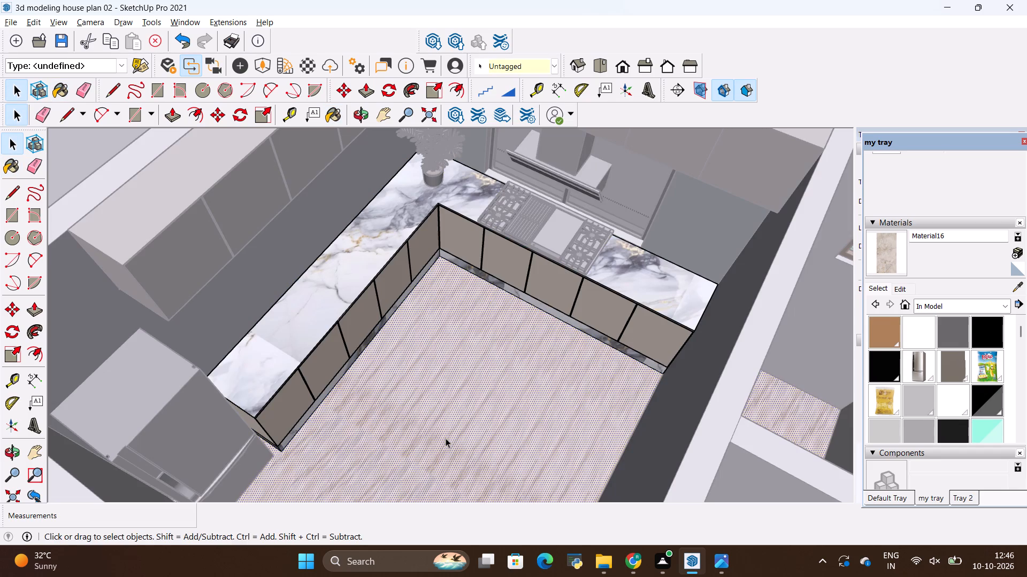
left_click(446, 438)
left_click(446, 438)
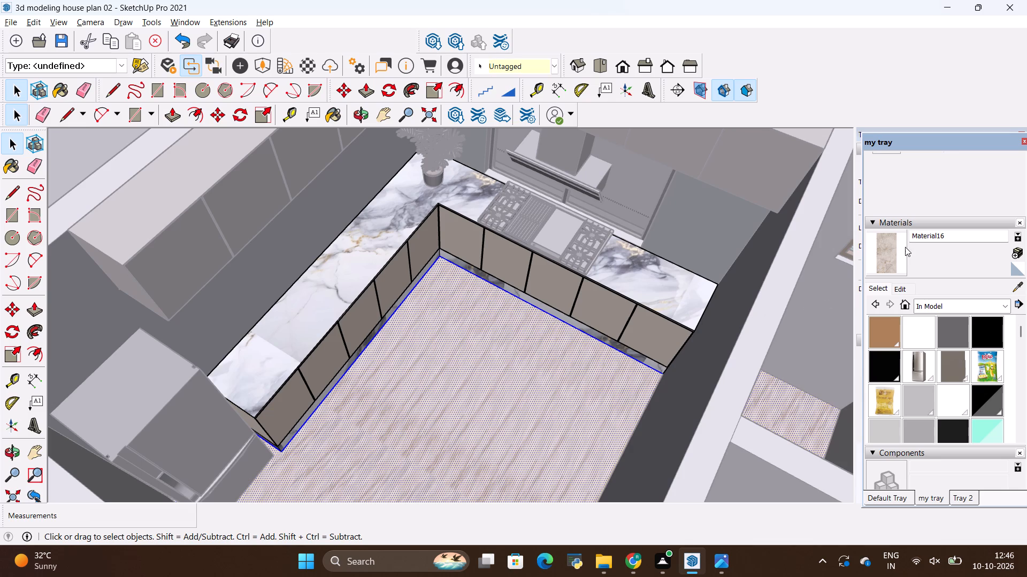
left_click(890, 252)
left_click(530, 405)
scroll(528, 408, "down", 5)
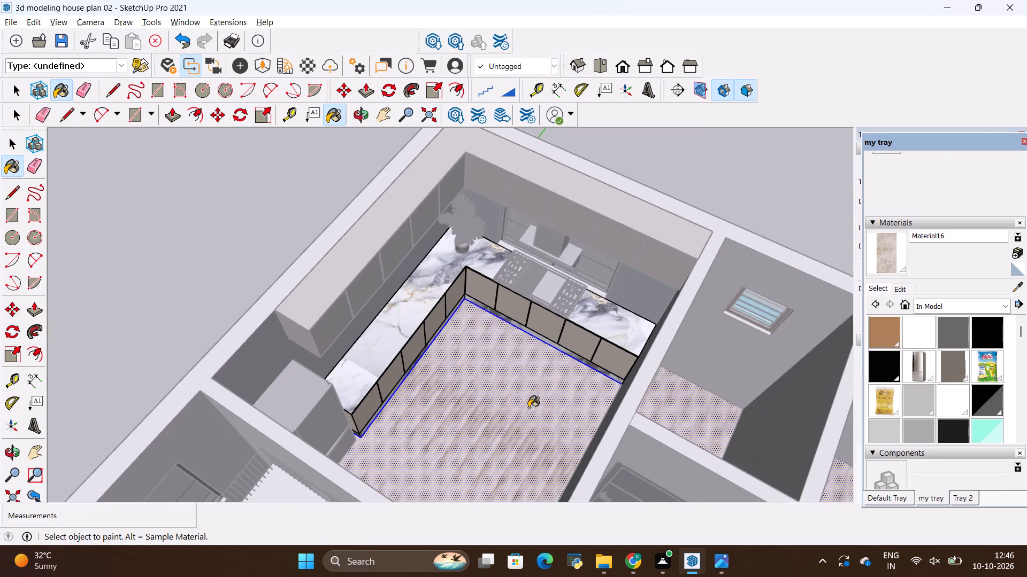
scroll(497, 453, "down", 5)
key("space")
left_click(355, 353)
Examine the repainted floor's texture close up and from farther back near the staircase.
scroll(465, 446, "up", 2)
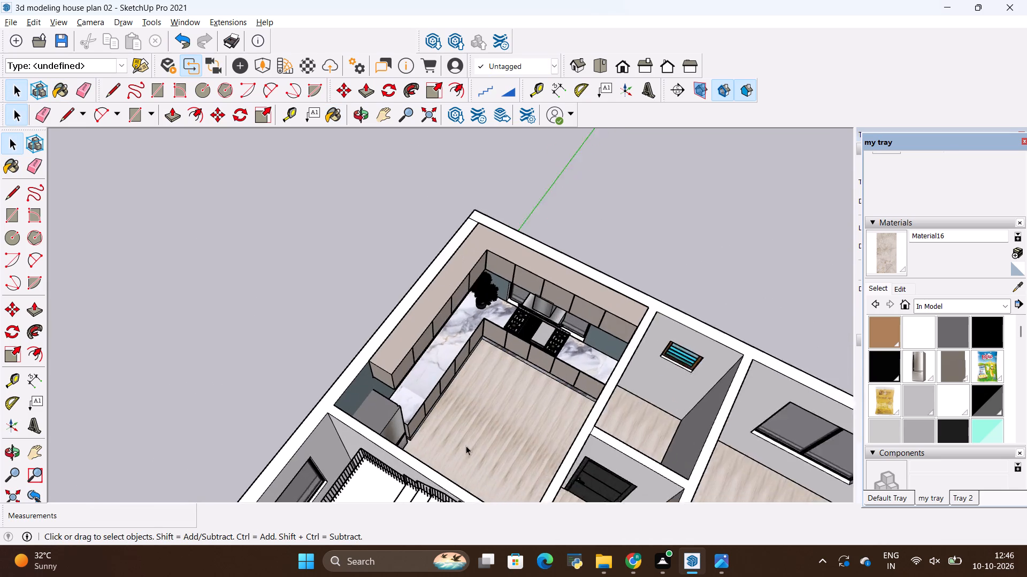
scroll(466, 446, "up", 20)
scroll(466, 446, "up", 4)
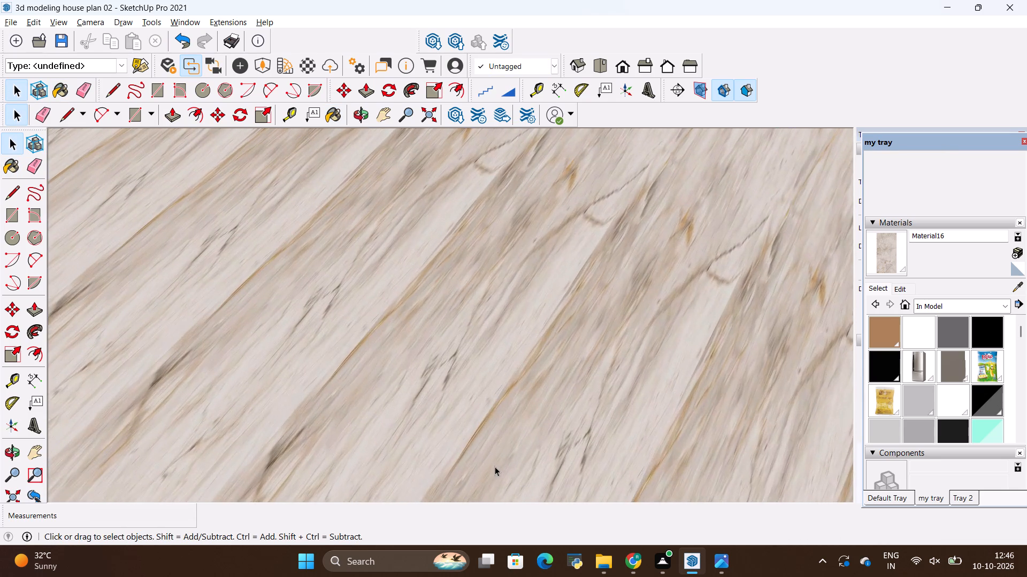
middle_click_drag(495, 466, 652, 372)
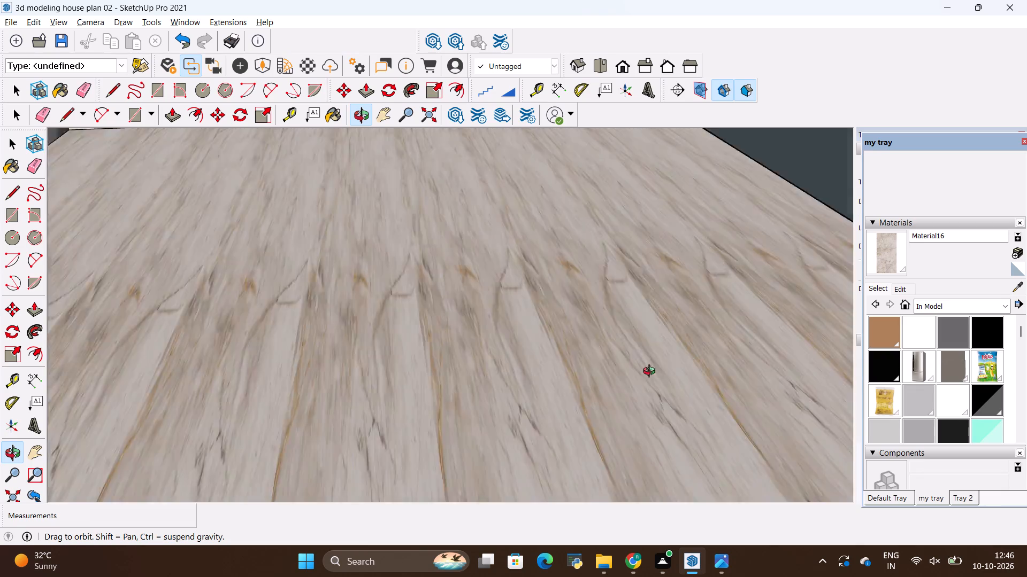
middle_click_drag(652, 372, 591, 414)
scroll(477, 350, "down", 18)
scroll(620, 282, "down", 4)
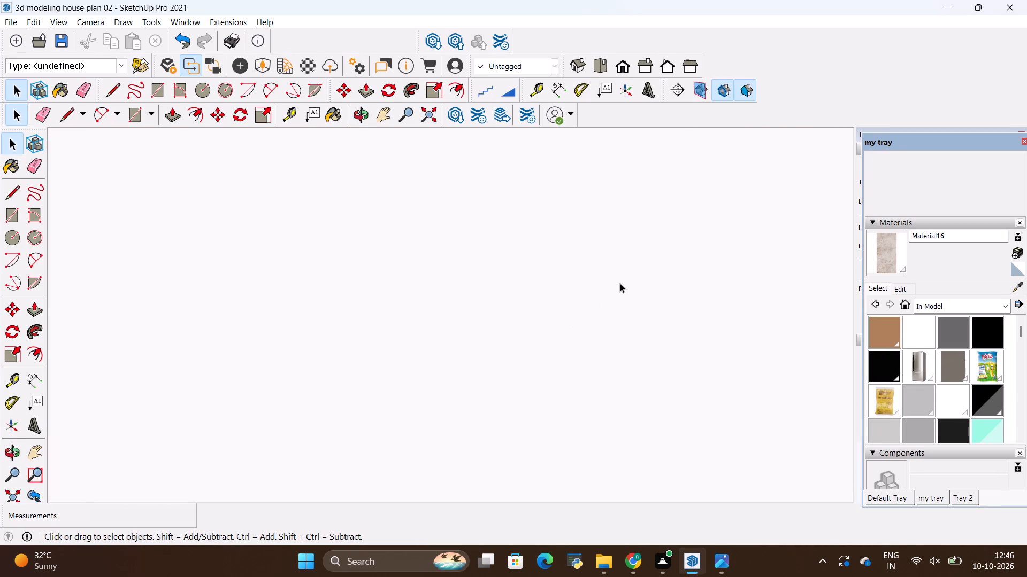
scroll(620, 283, "down", 20)
scroll(620, 283, "down", 20)
scroll(620, 283, "down", 5)
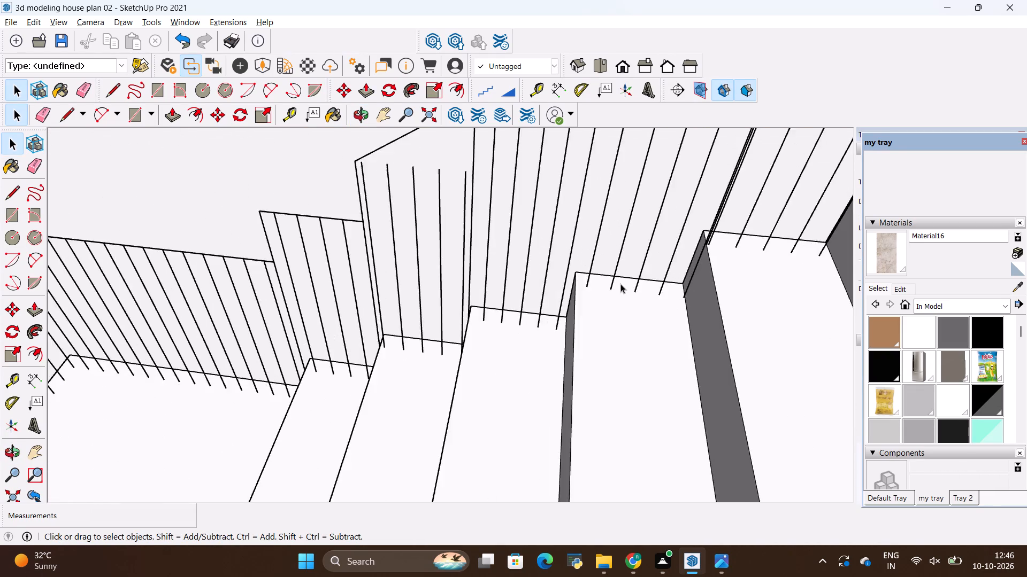
scroll(620, 284, "down", 20)
scroll(620, 284, "down", 6)
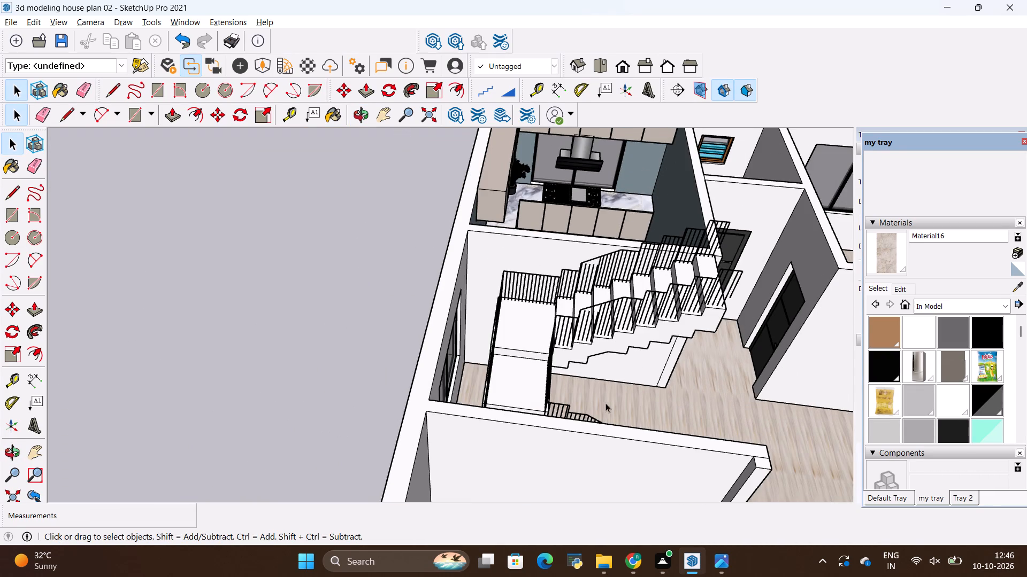
Examine the kitchen, refrigerator area and adjoining rooms with the repainted floor from several angles.
middle_click_drag(608, 404, 530, 453)
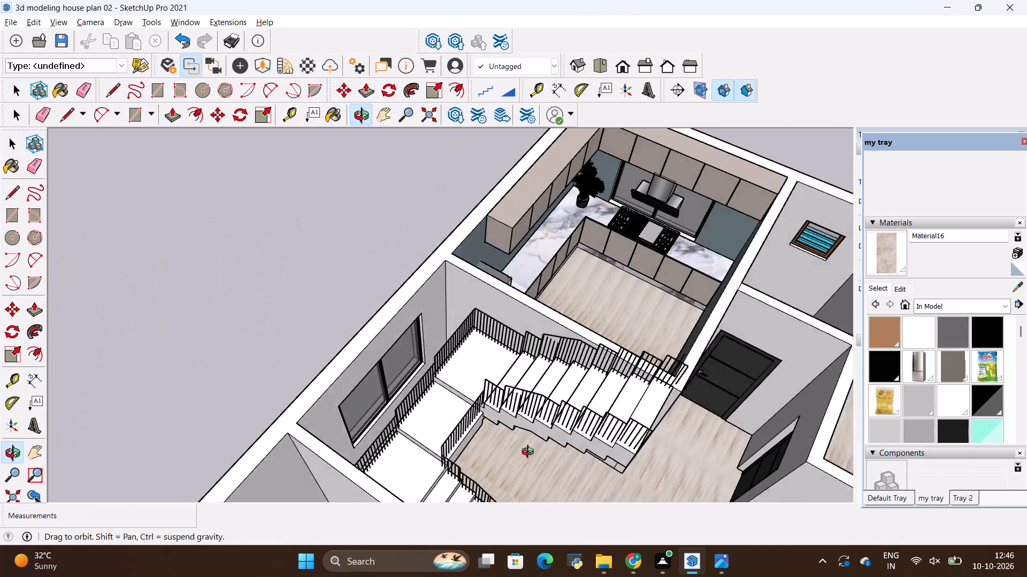
middle_click_drag(530, 453, 555, 454)
scroll(606, 201, "up", 8)
middle_click_drag(670, 360, 448, 345)
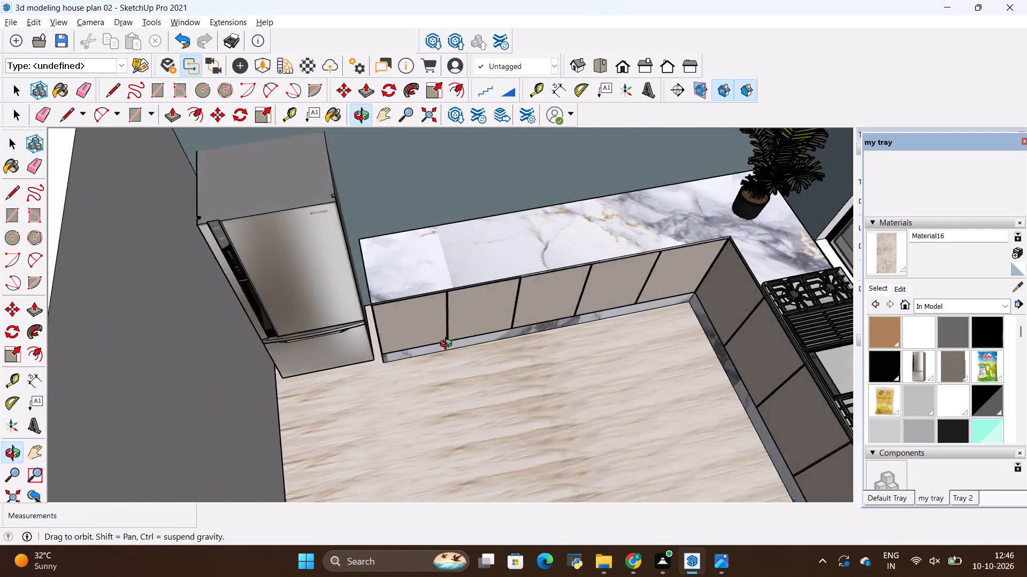
middle_click_drag(448, 345, 500, 302)
scroll(562, 319, "down", 15)
scroll(686, 214, "up", 4)
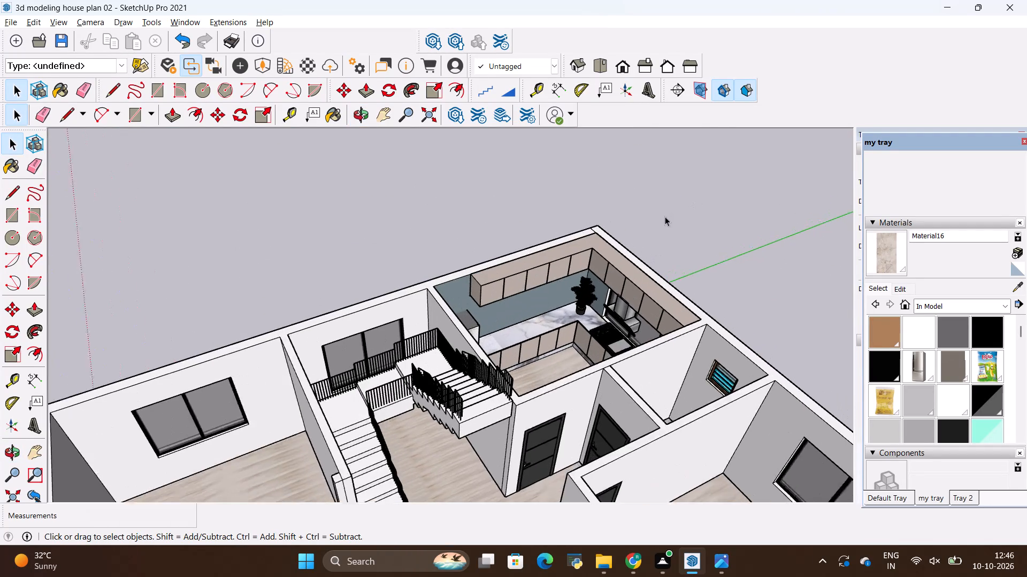
scroll(665, 216, "up", 1)
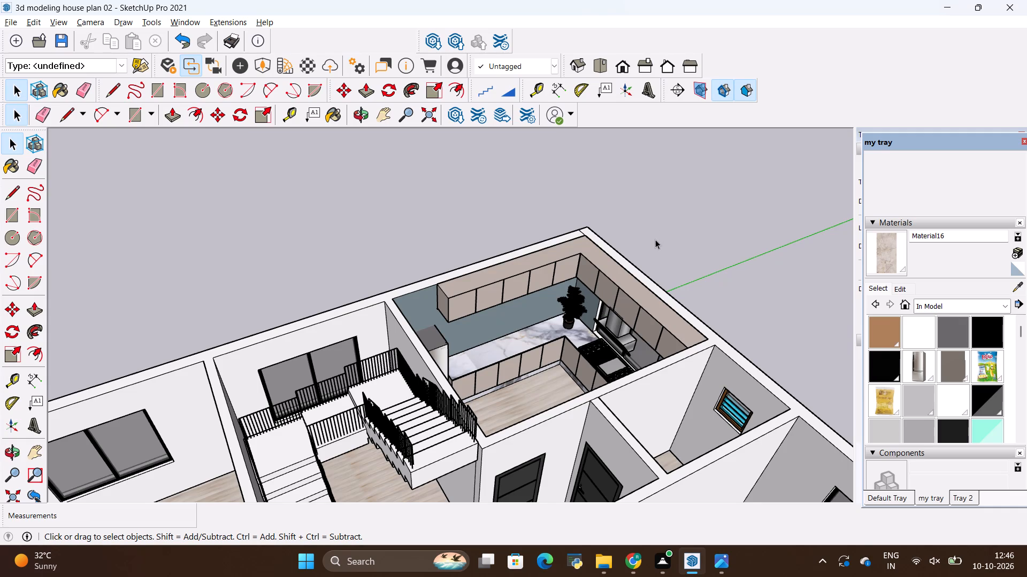
scroll(648, 241, "down", 4)
scroll(486, 314, "down", 5)
middle_click_drag(466, 390, 482, 394)
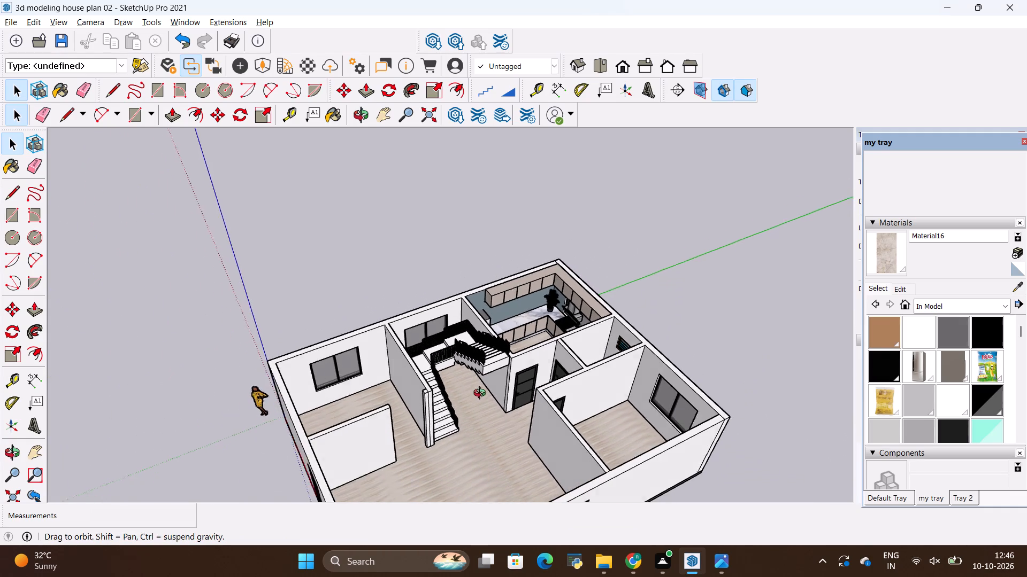
middle_click_drag(482, 394, 692, 412)
scroll(562, 212, "up", 9)
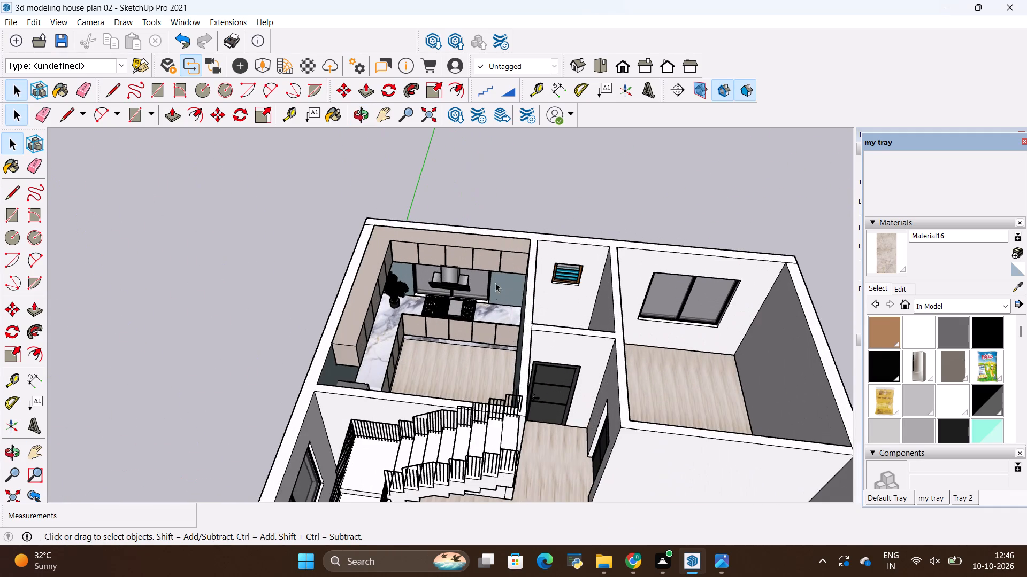
middle_click_drag(499, 294, 430, 393)
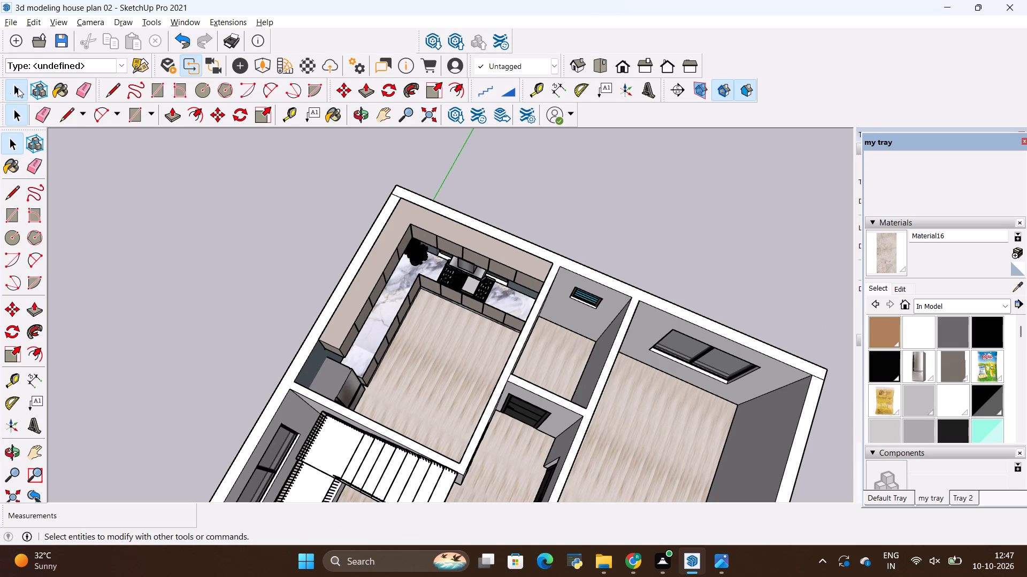
Import the toilet model CS300DRT+693x451x763 and place it on the floor of the small room beside the kitchen.
left_click(9, 25)
left_click(48, 244)
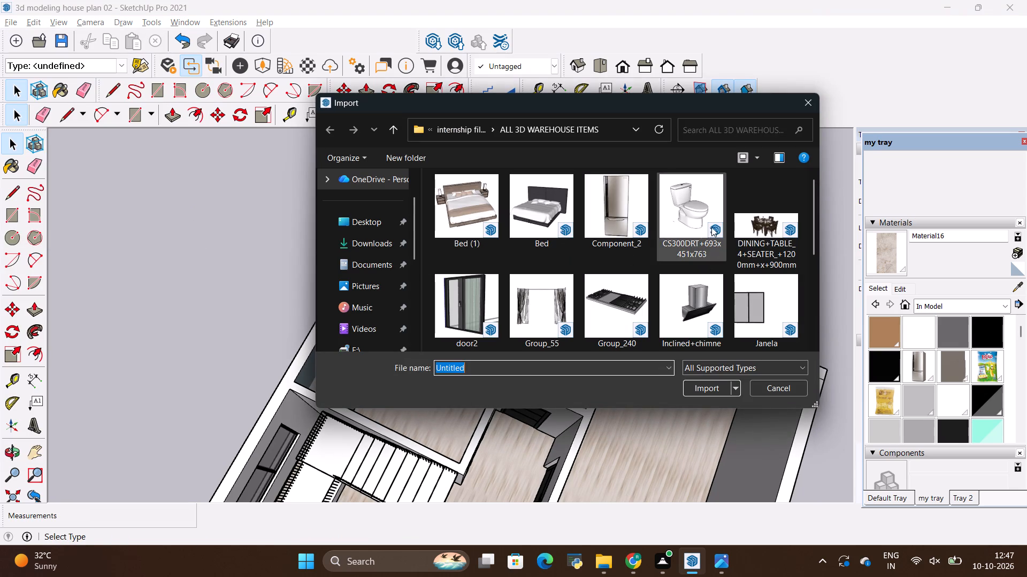
left_click(701, 222)
left_click(696, 383)
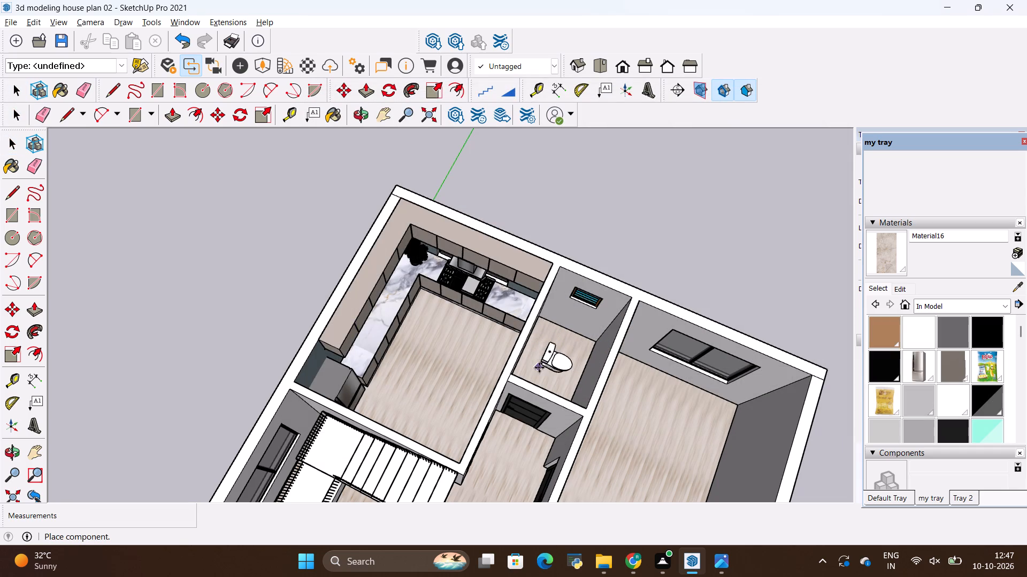
middle_click_drag(539, 368, 423, 311)
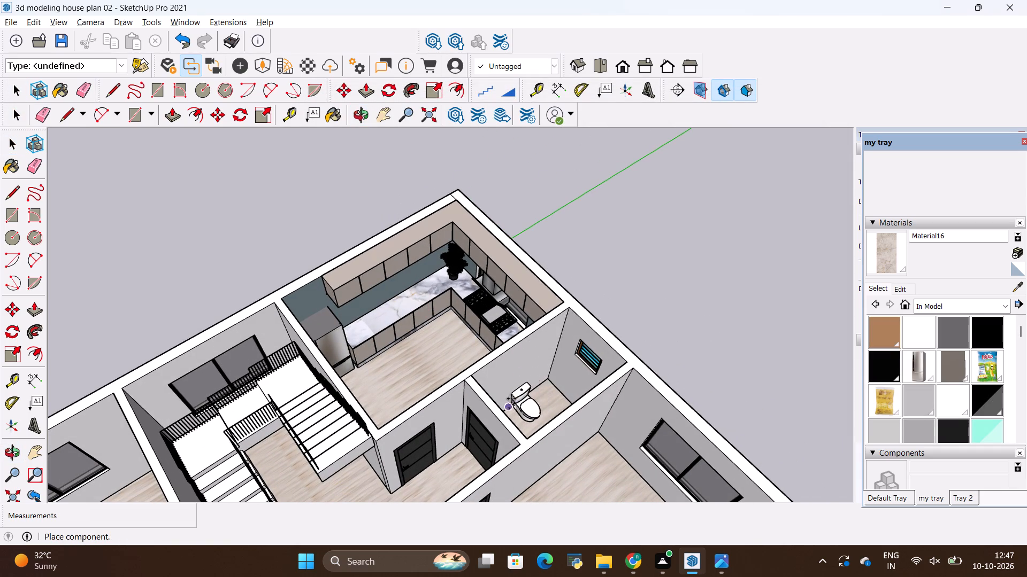
left_click(516, 401)
Scale the toilet up uniformly from its corner by a factor of 1.20.
scroll(526, 394, "up", 2)
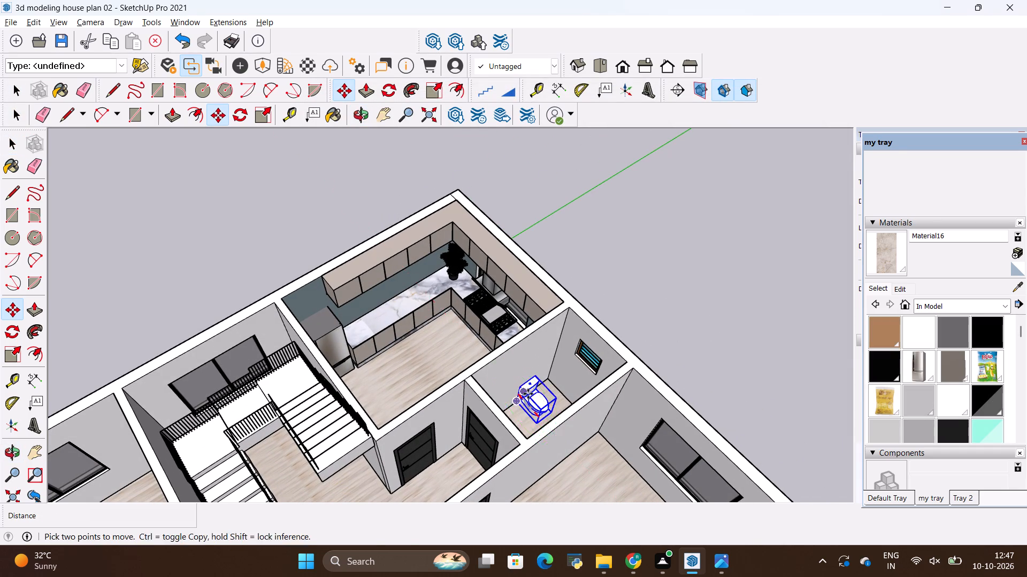
scroll(528, 394, "up", 9)
scroll(481, 476, "up", 1)
middle_click_drag(486, 479, 564, 484)
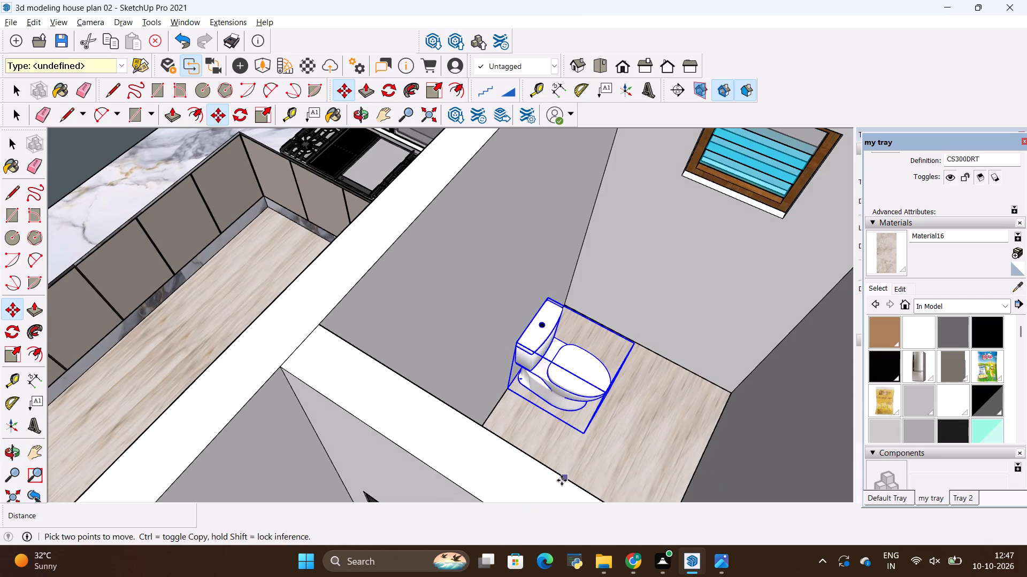
key("s")
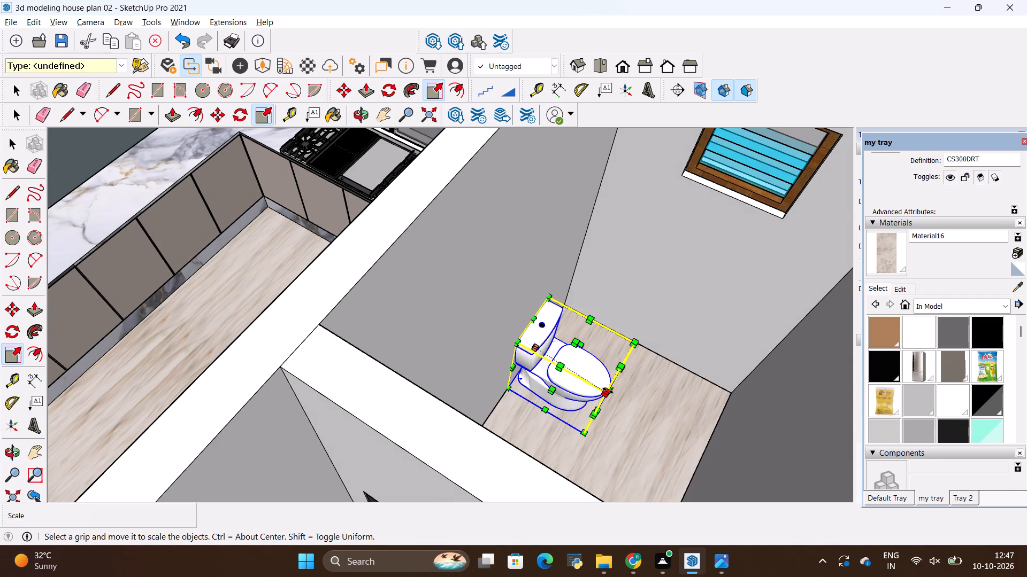
left_click(608, 391)
left_click(627, 401)
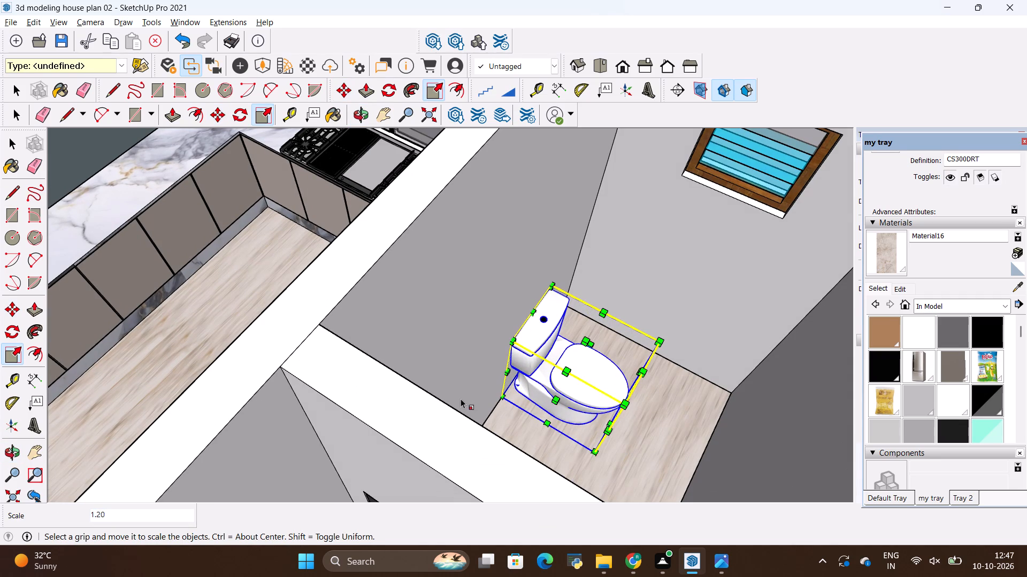
Examine the enlarged toilet in the small room beside the kitchen, close up and from farther back.
key("space")
left_click(458, 374)
scroll(397, 376, "down", 19)
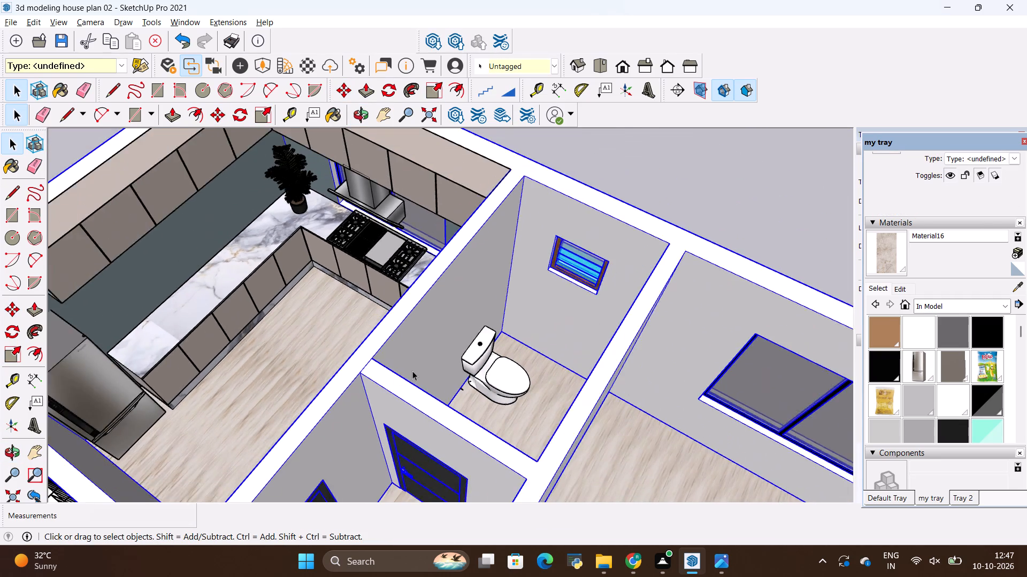
scroll(412, 371, "down", 2)
key("space")
left_click(670, 160)
middle_click_drag(591, 348, 340, 422)
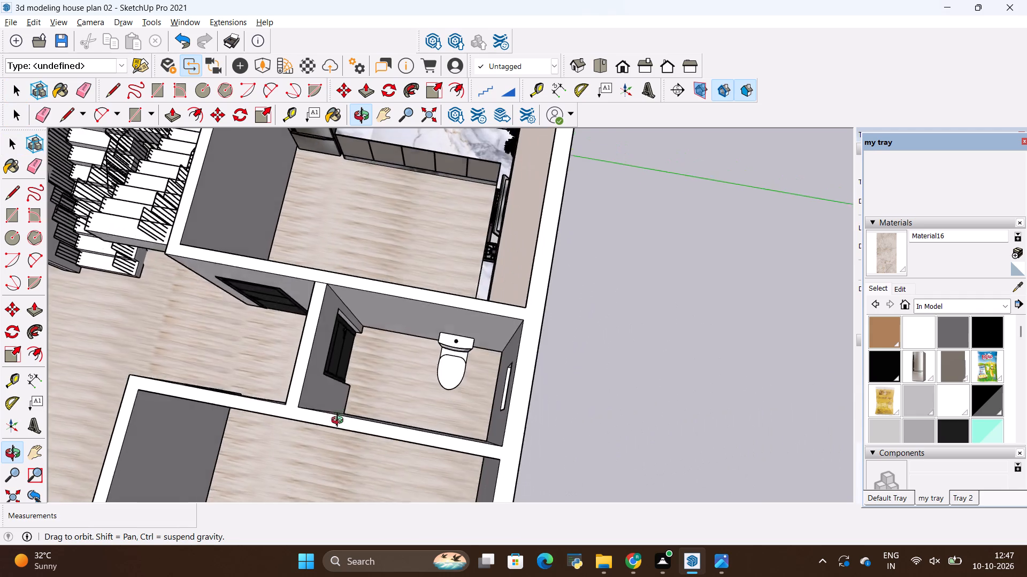
middle_click_drag(340, 422, 652, 407)
scroll(499, 349, "up", 7)
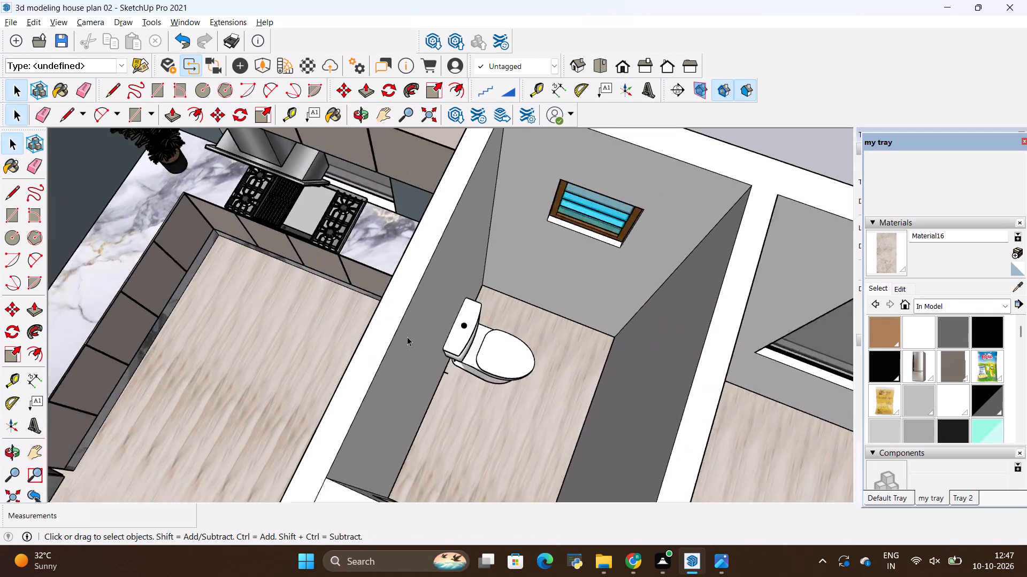
scroll(407, 337, "up", 10)
middle_click_drag(551, 410, 407, 311)
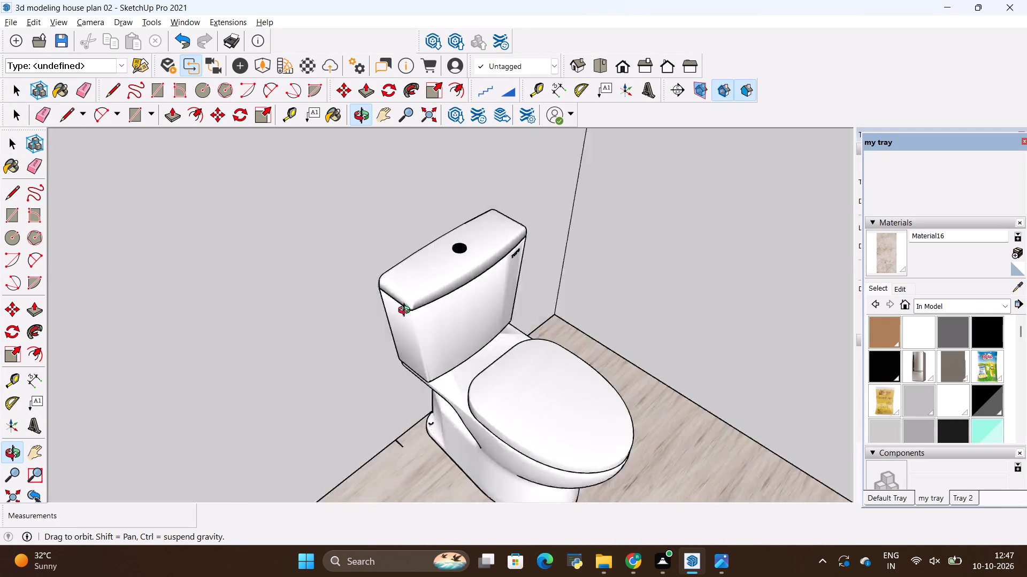
middle_click_drag(407, 311, 522, 400)
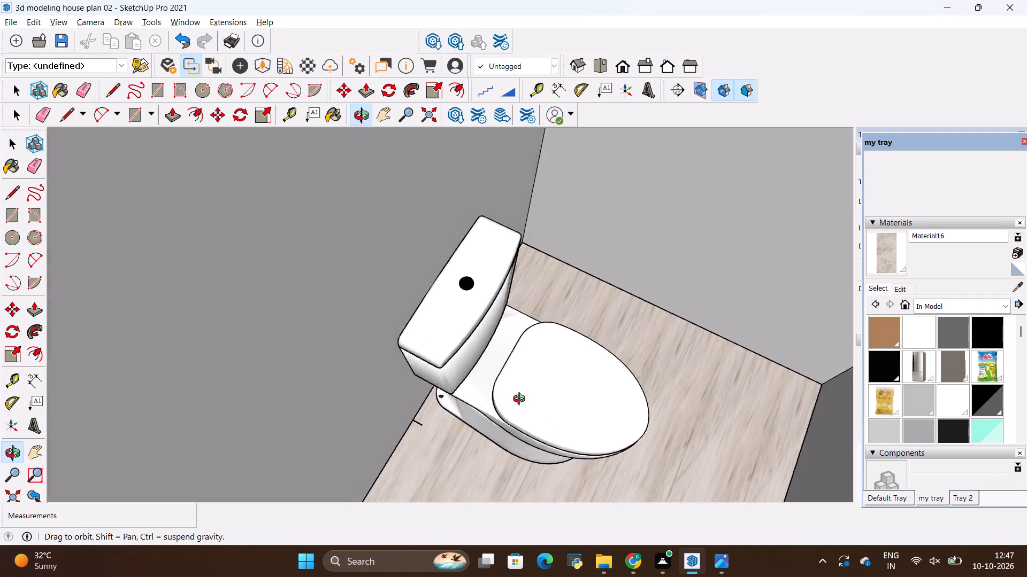
middle_click_drag(522, 400, 515, 450)
scroll(517, 445, "down", 19)
key("space")
left_click(706, 319)
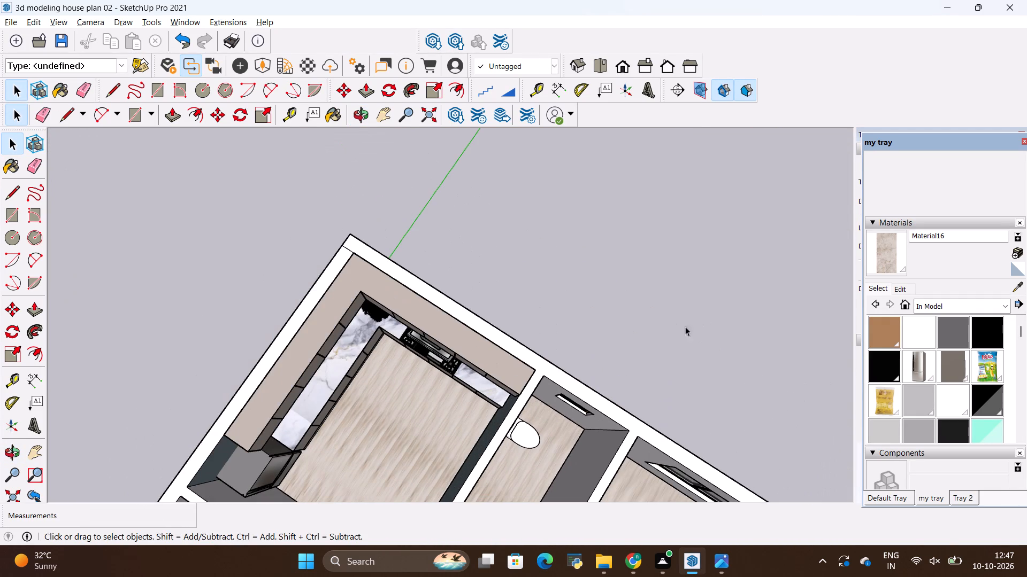
middle_click_drag(637, 404, 607, 195)
scroll(564, 331, "down", 4)
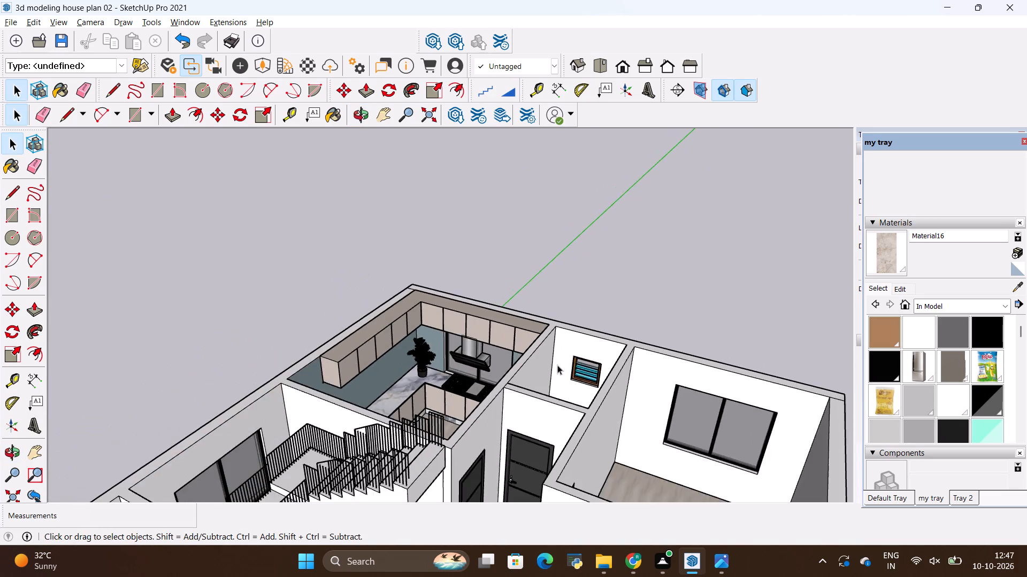
scroll(557, 365, "up", 1)
middle_click_drag(557, 366, 403, 464)
scroll(451, 453, "up", 12)
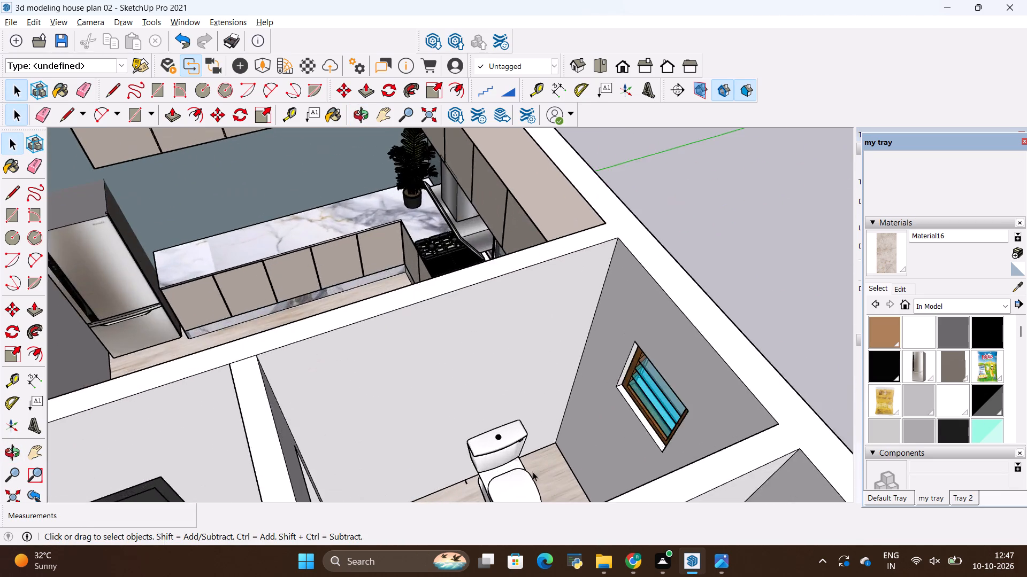
scroll(533, 472, "up", 2)
scroll(523, 465, "down", 13)
key("space")
left_click(635, 389)
scroll(343, 402, "down", 5)
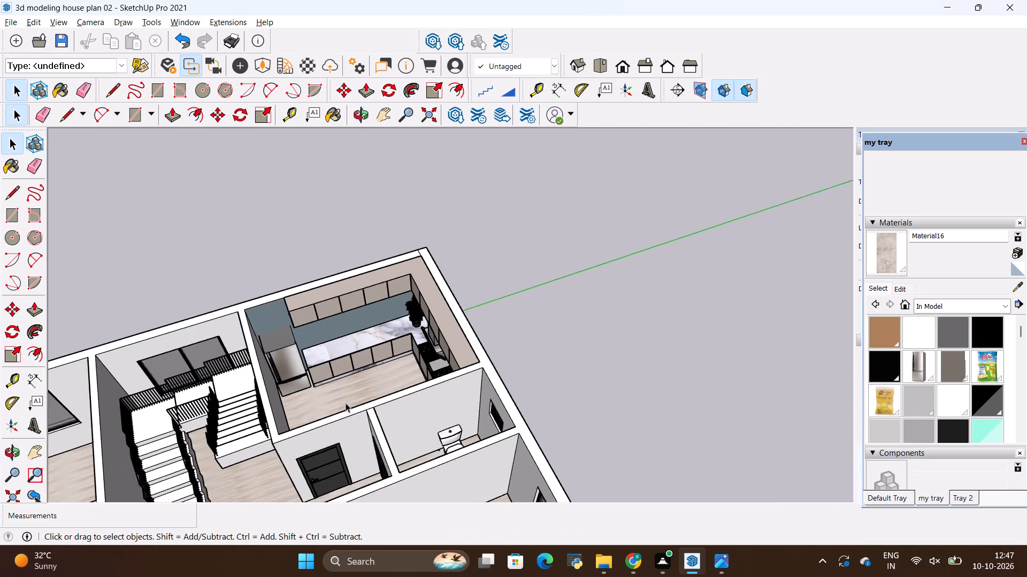
Scale the toilet up slightly more, uniformly from its upper front corner.
middle_click_drag(347, 427, 561, 437)
scroll(528, 393, "up", 10)
scroll(499, 448, "up", 1)
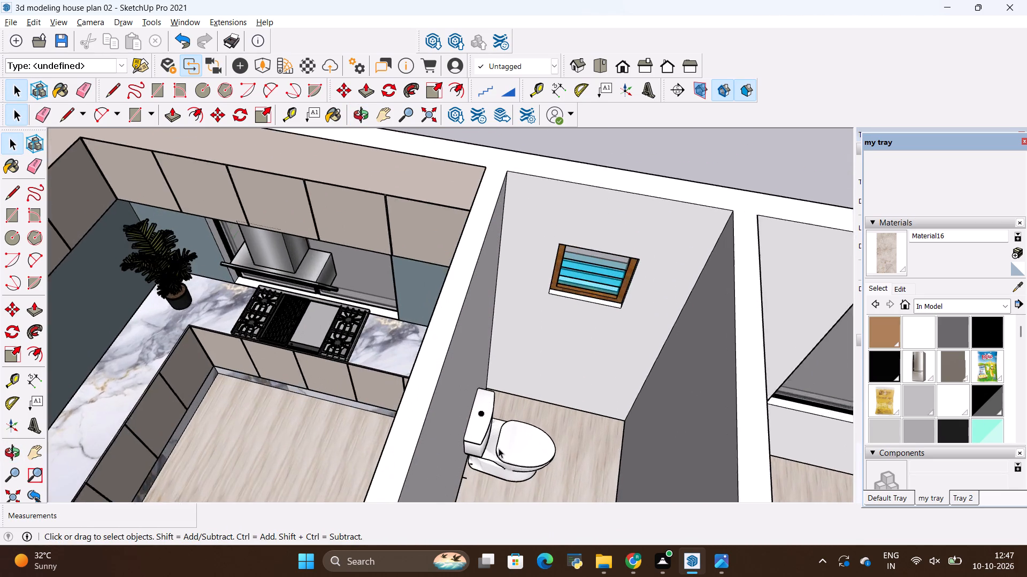
scroll(499, 448, "up", 2)
left_click(482, 459)
key("s")
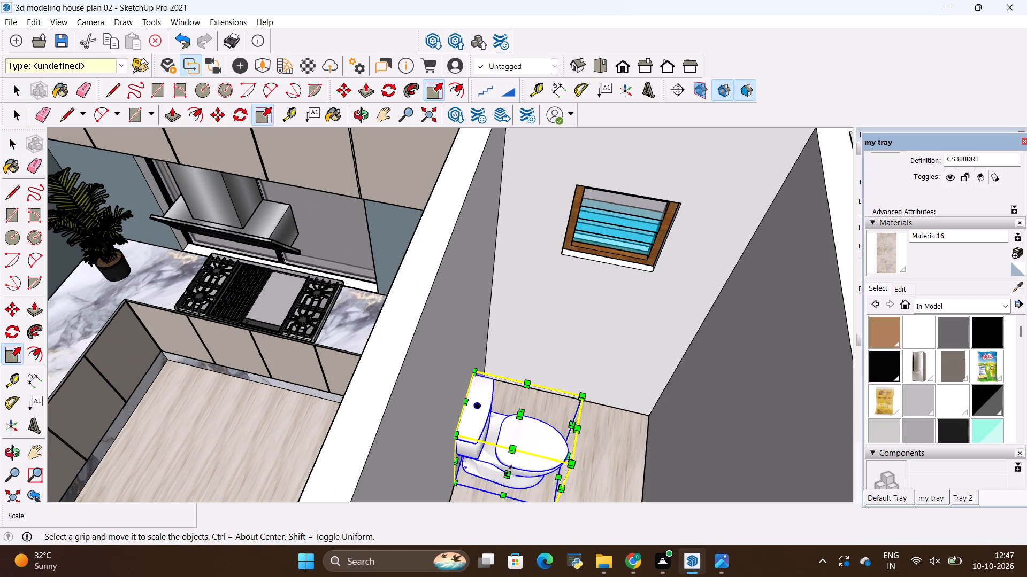
left_click(565, 465)
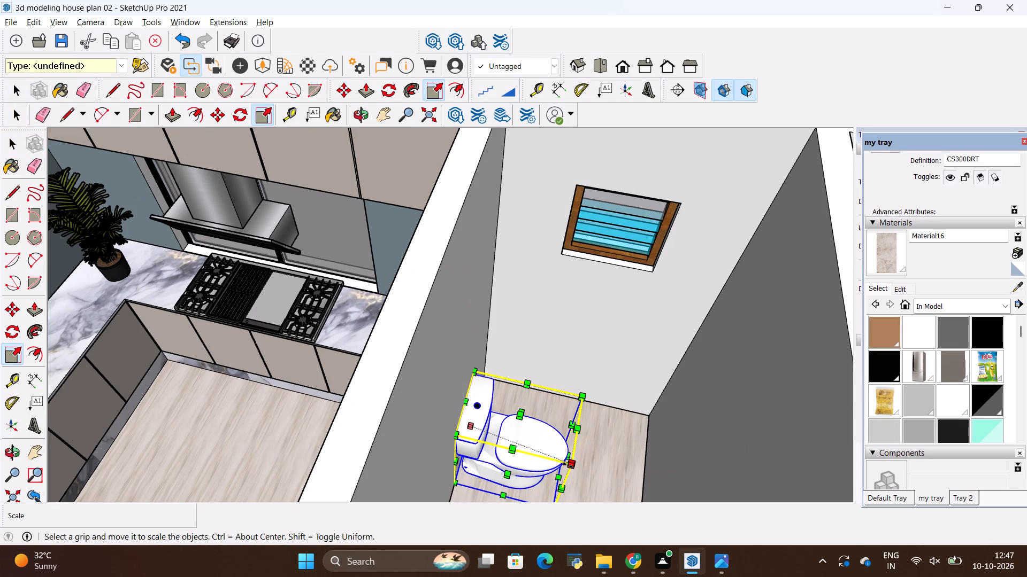
left_click(568, 465)
left_click(596, 470)
key("space")
left_click(593, 334)
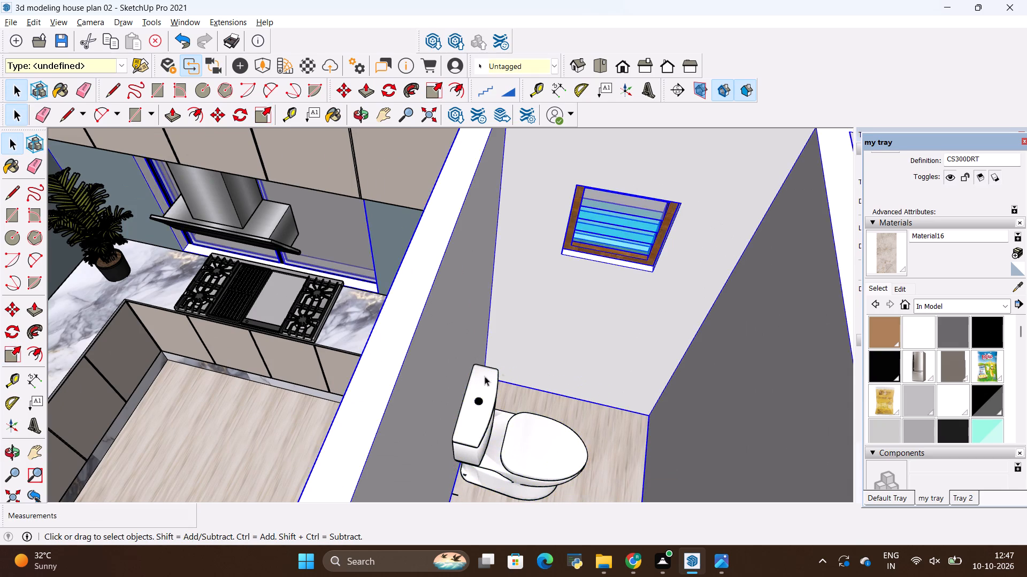
Examine the toilet's size relative to its room, the kitchen and the neighbouring rooms from several raised angles.
scroll(478, 377, "down", 11)
left_click(608, 236)
scroll(310, 263, "down", 4)
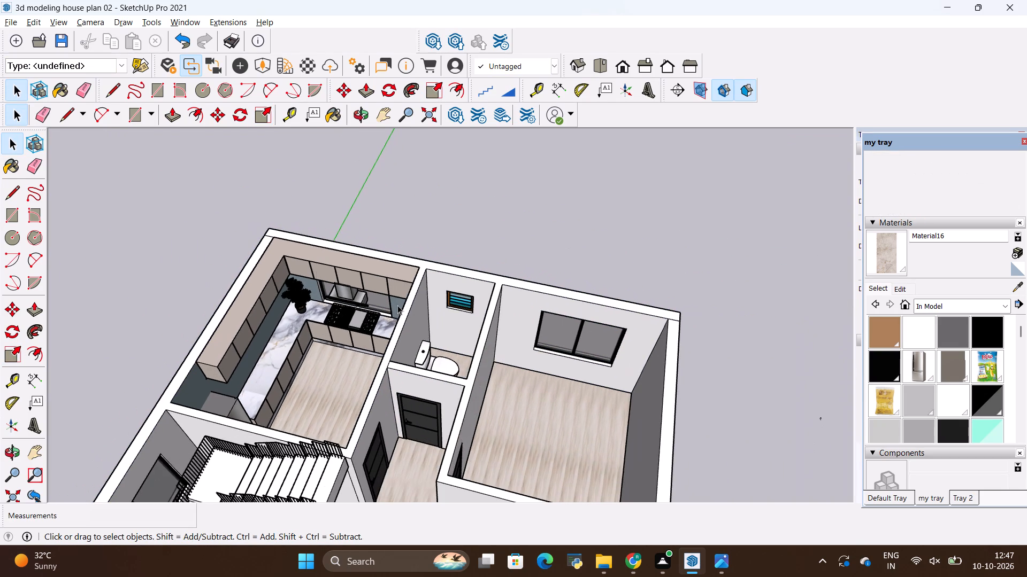
middle_click_drag(510, 346, 442, 424)
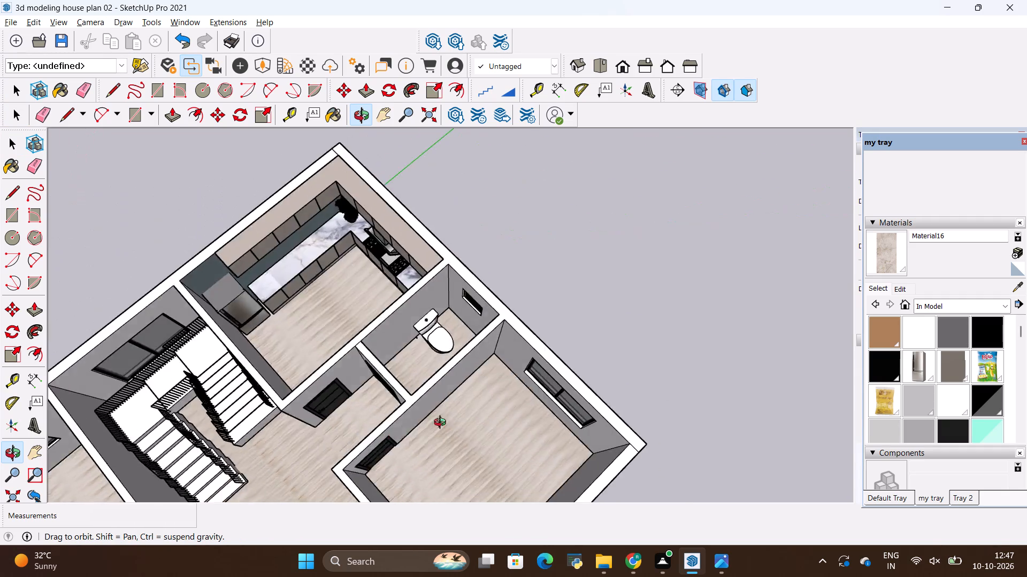
middle_click_drag(442, 424, 596, 326)
middle_click_drag(418, 387, 578, 392)
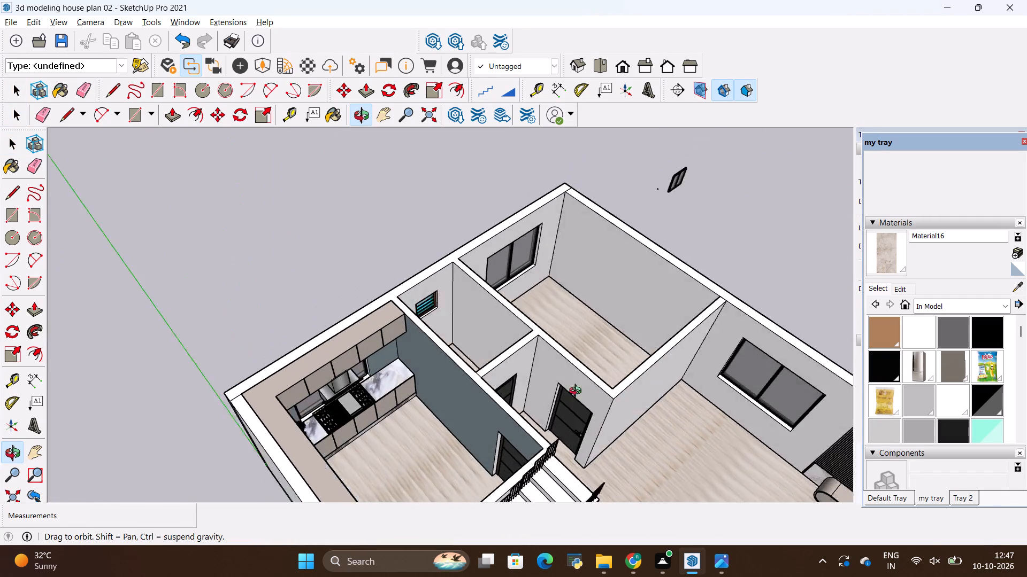
middle_click_drag(578, 392, 588, 372)
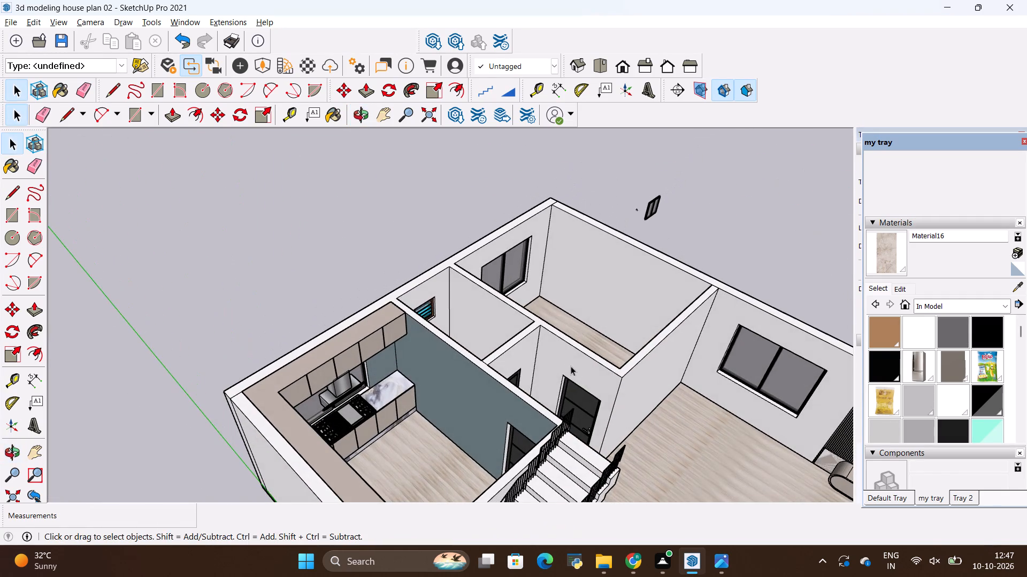
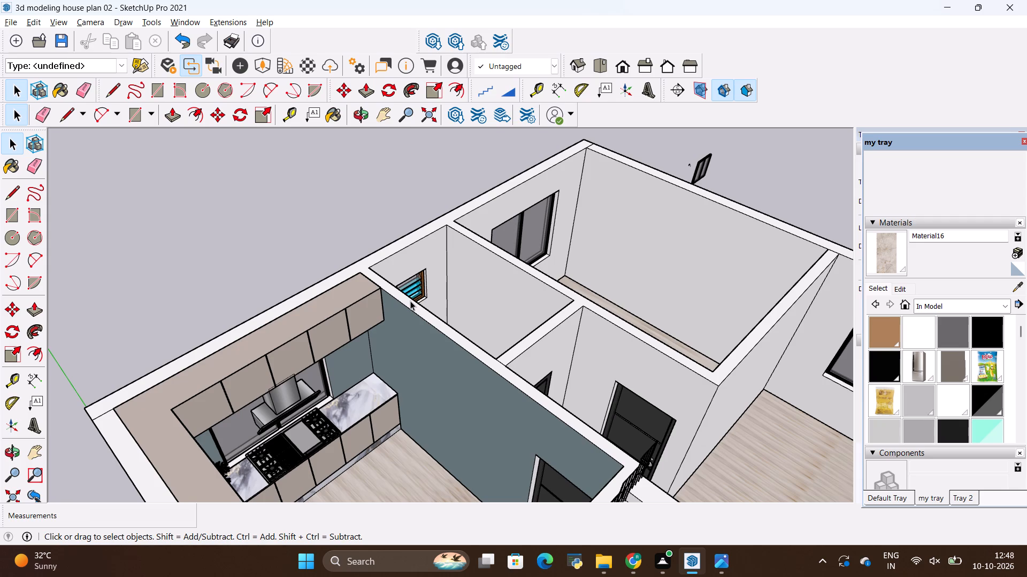
Examine the whole house plan from several raised angles, including the toilet room, the kitchen and the empty room with the large window.
middle_click_drag(496, 332, 292, 390)
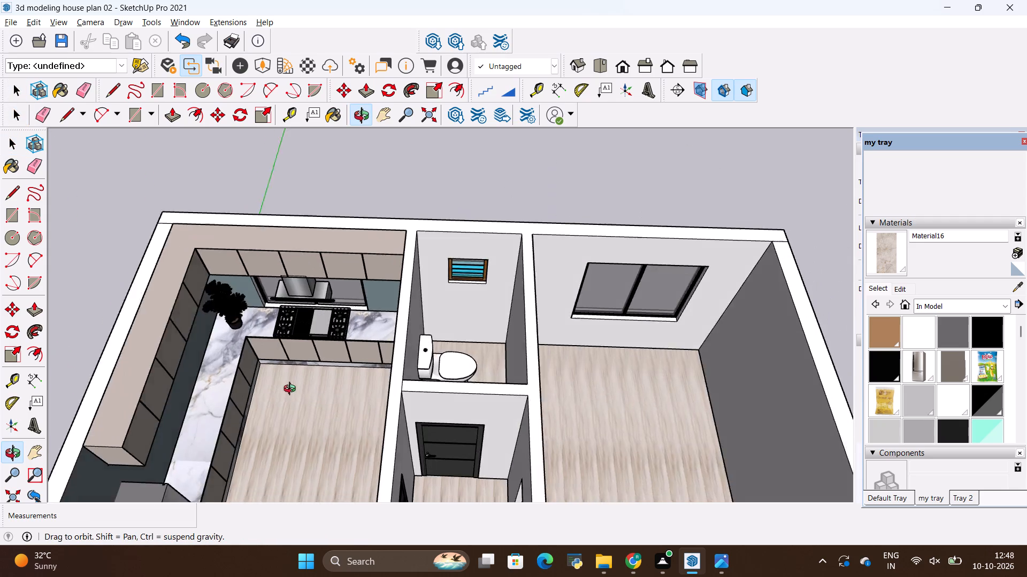
middle_click_drag(292, 390, 287, 390)
scroll(286, 385, "down", 16)
scroll(286, 385, "down", 6)
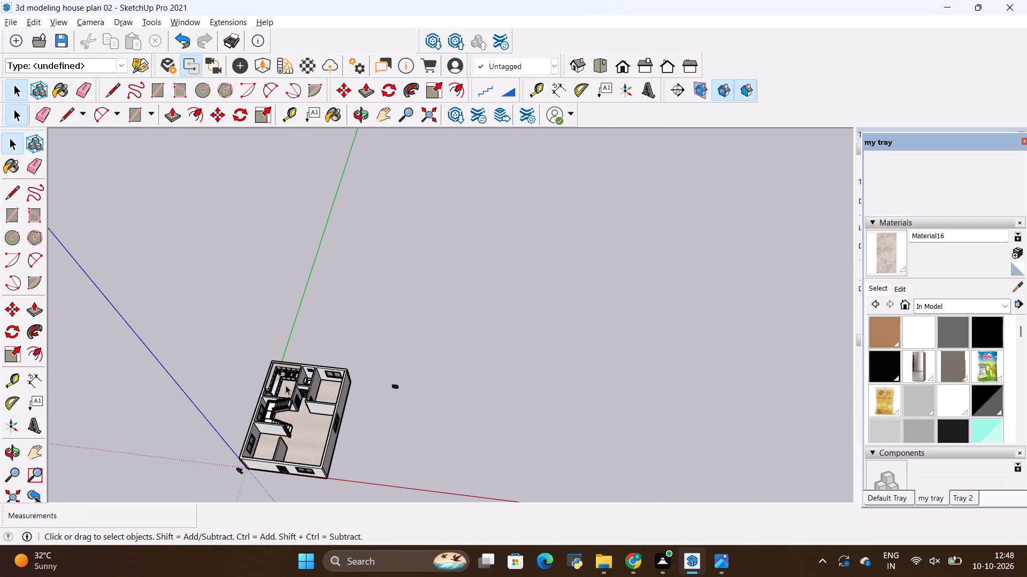
scroll(290, 414, "up", 18)
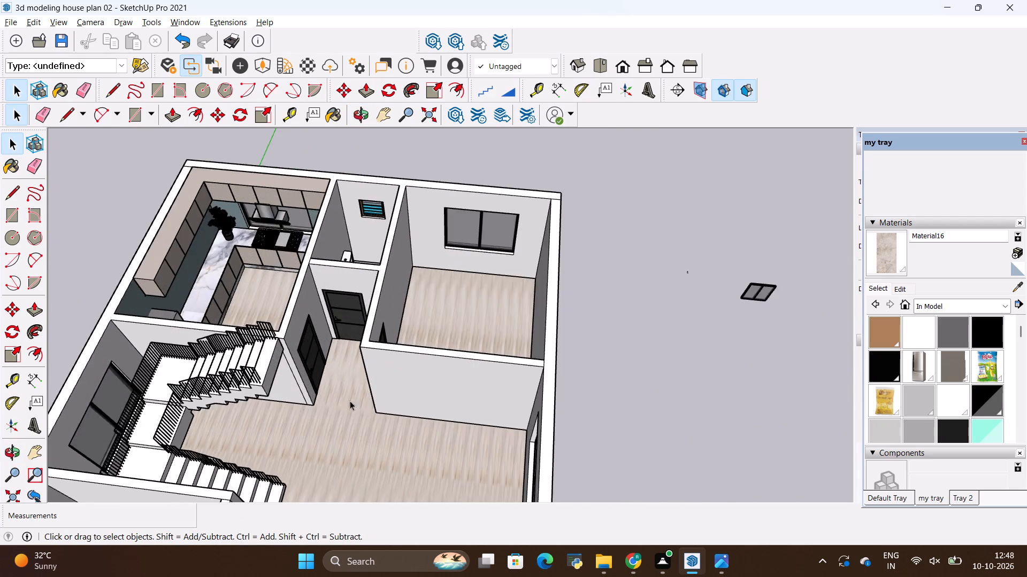
scroll(350, 401, "up", 3)
scroll(316, 357, "down", 12)
scroll(316, 296, "up", 2)
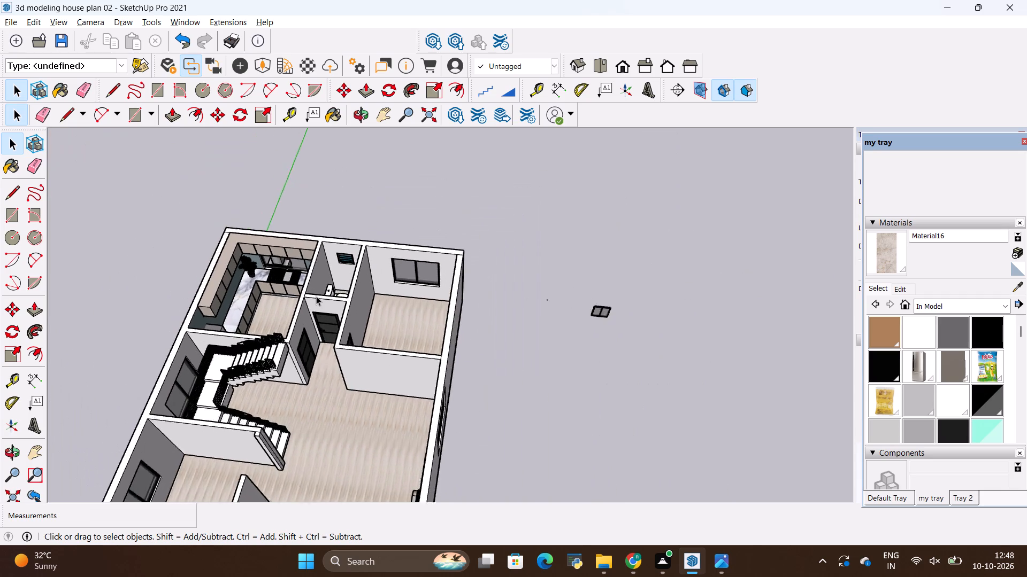
scroll(316, 296, "up", 4)
scroll(285, 451, "up", 1)
middle_click_drag(285, 451, 633, 370)
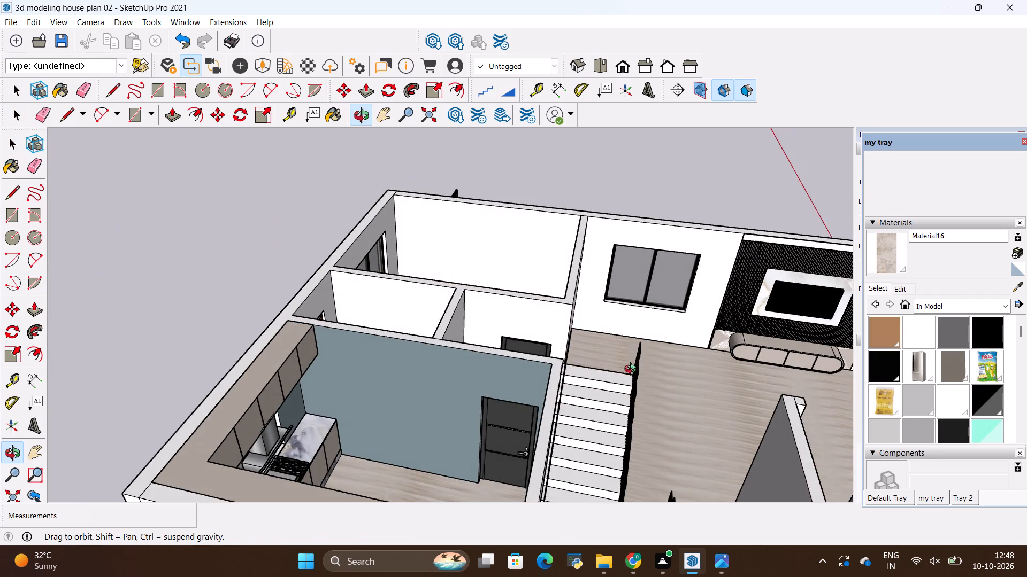
middle_click_drag(633, 370, 282, 394)
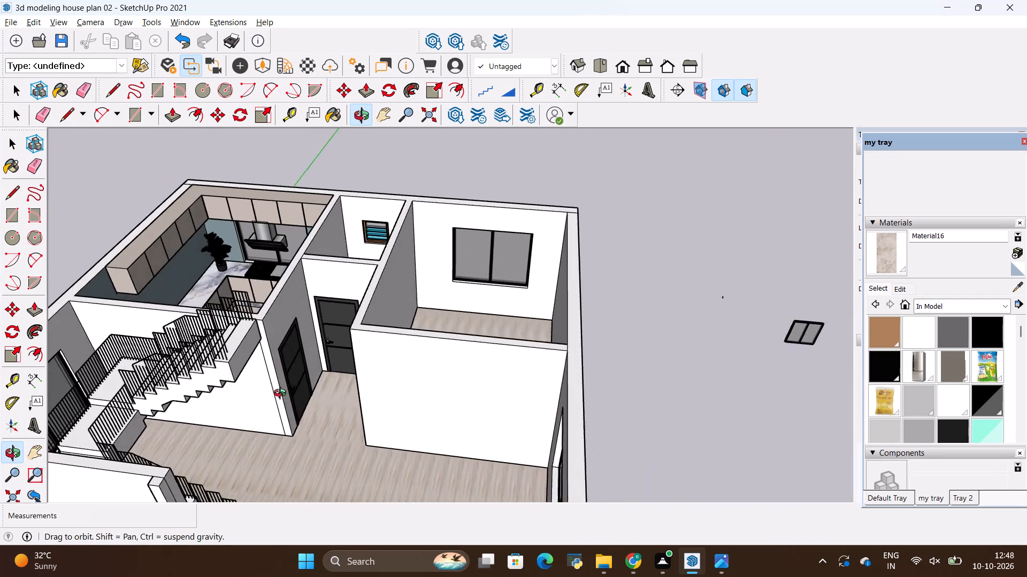
middle_click_drag(282, 394, 280, 394)
scroll(480, 327, "down", 9)
middle_click_drag(478, 337, 477, 352)
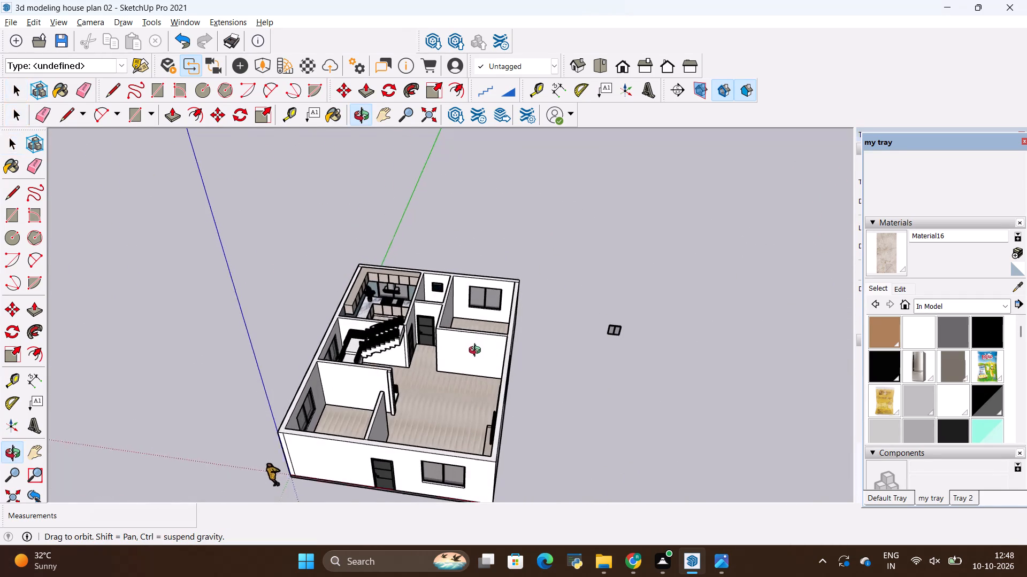
middle_click_drag(477, 352, 216, 361)
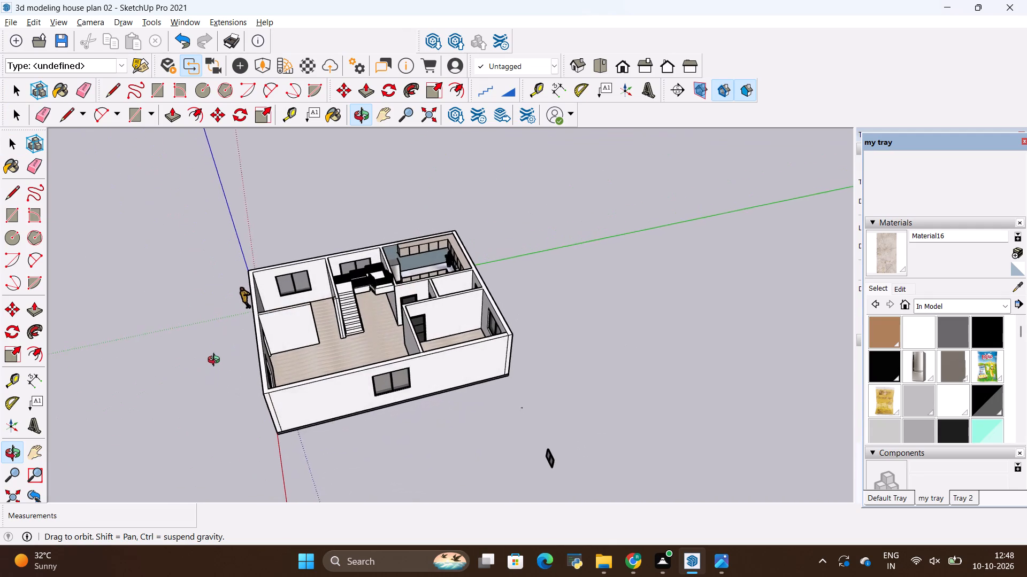
middle_click_drag(216, 361, 217, 357)
middle_click_drag(218, 353, 190, 462)
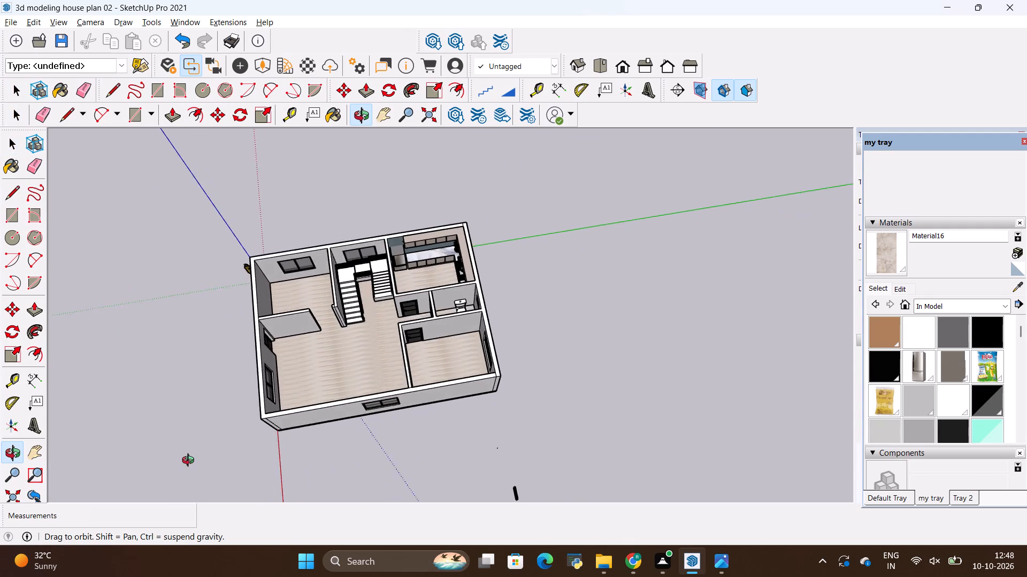
middle_click_drag(190, 462, 716, 351)
middle_click_drag(716, 350, 475, 436)
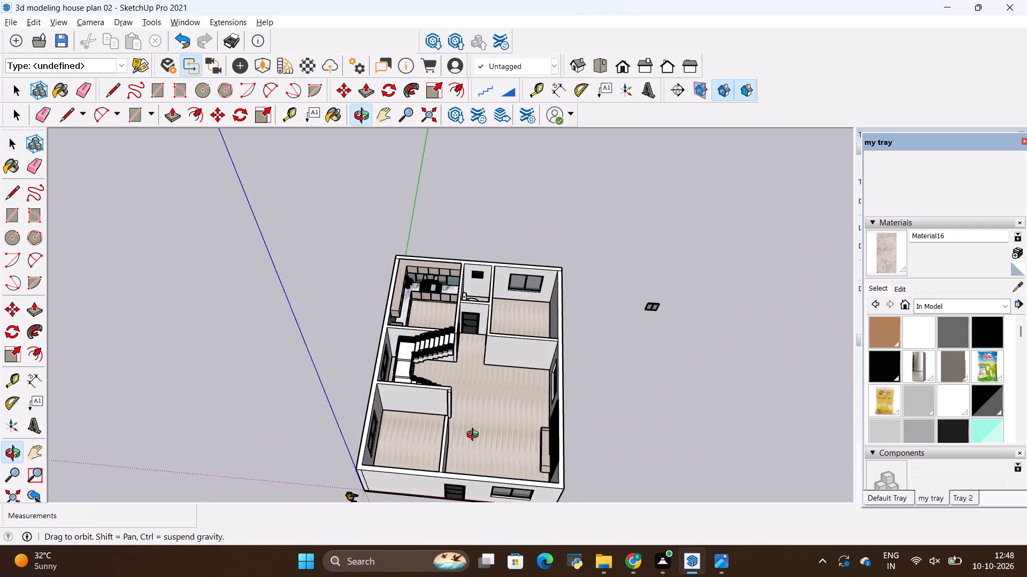
middle_click_drag(475, 436, 472, 436)
scroll(516, 241, "up", 12)
scroll(480, 352, "up", 1)
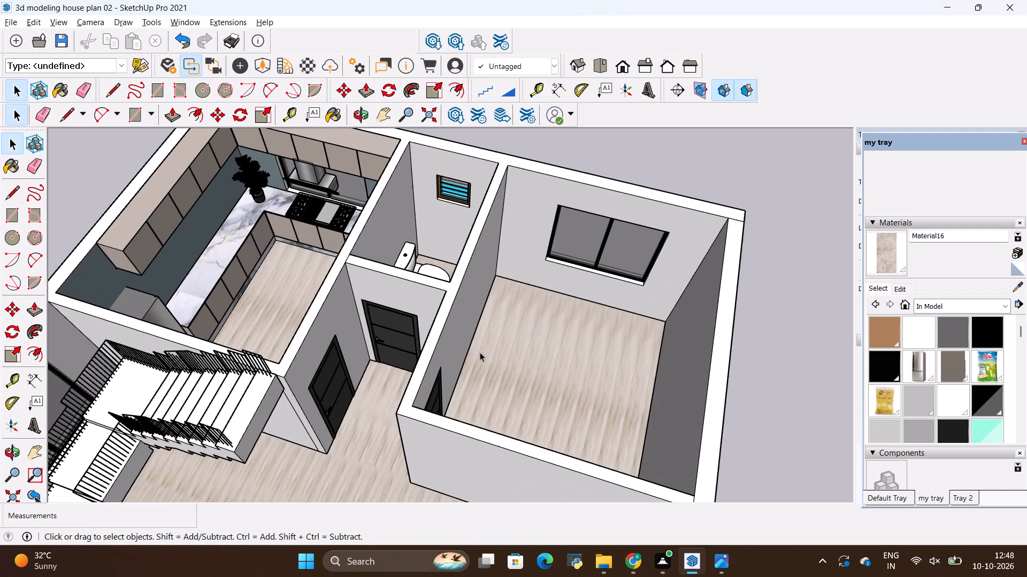
middle_click_drag(480, 353, 449, 394)
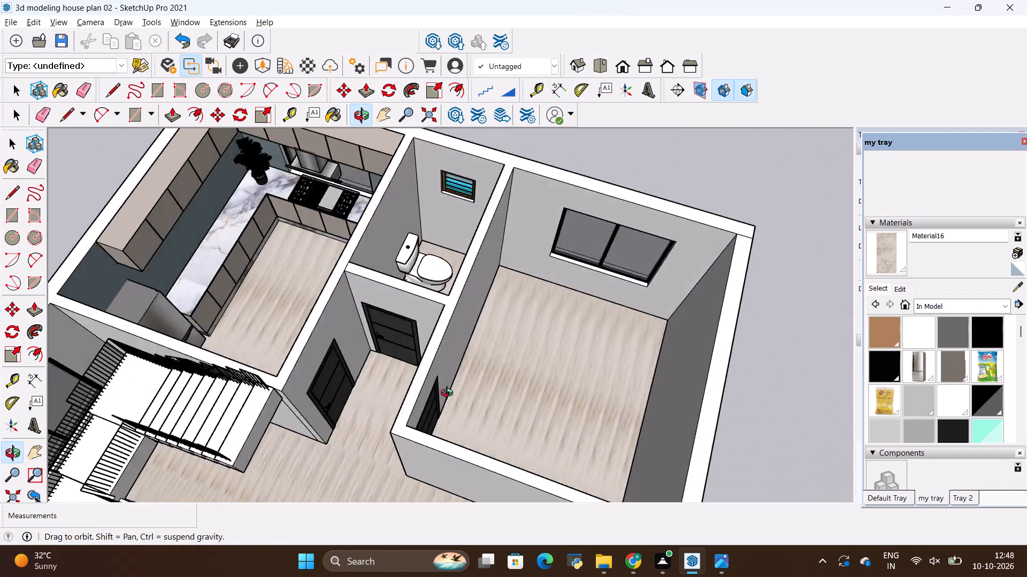
middle_click_drag(449, 394, 620, 361)
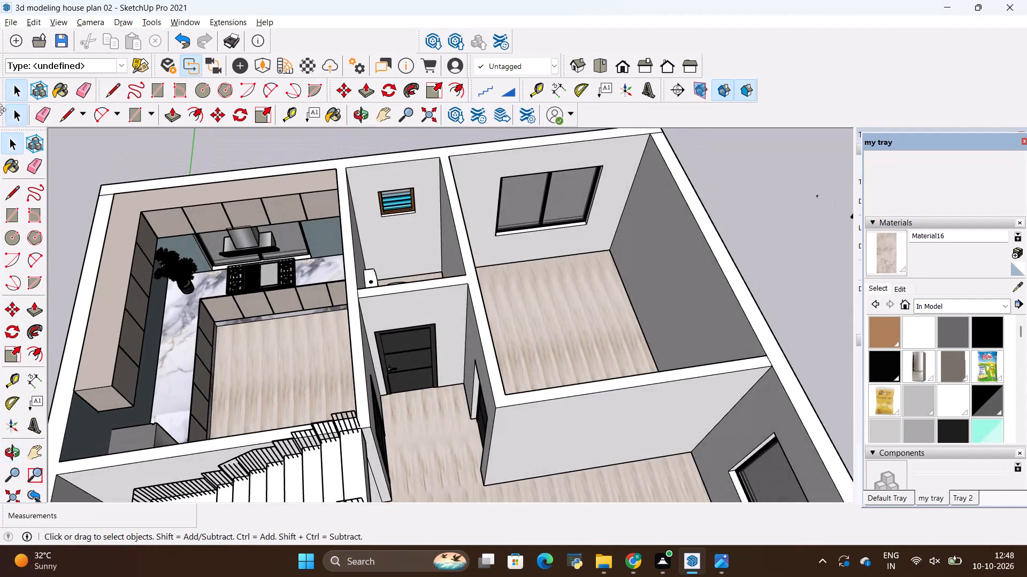
Import the bed model "Untitled (3)" from the Downloads folder into the house plan.
left_click(8, 27)
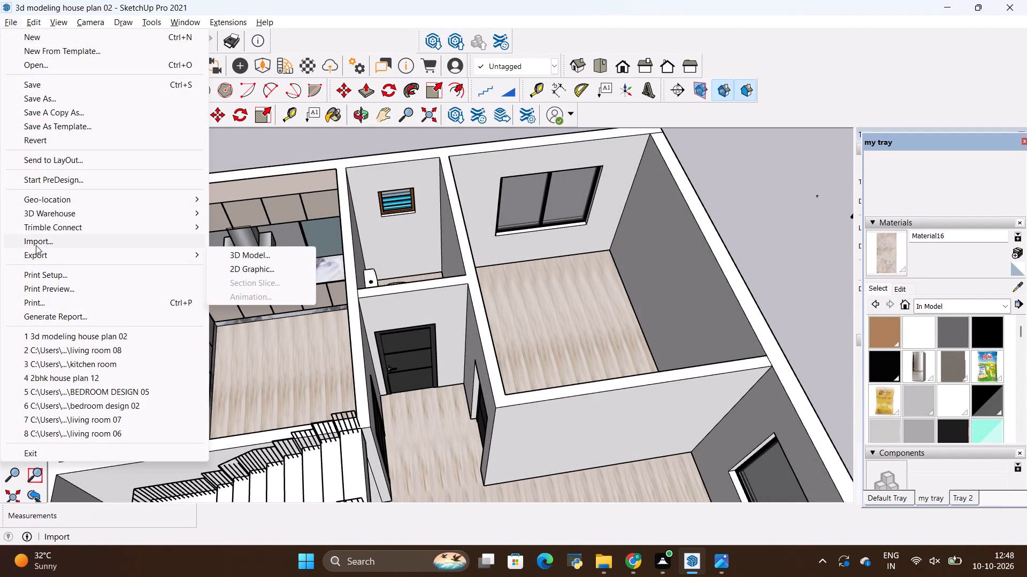
left_click(36, 245)
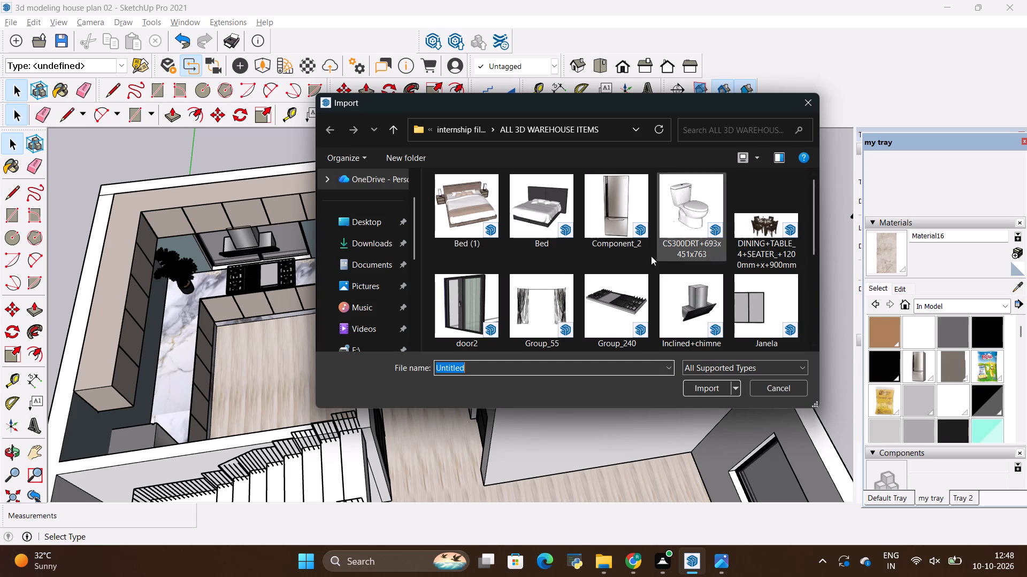
left_click(356, 252)
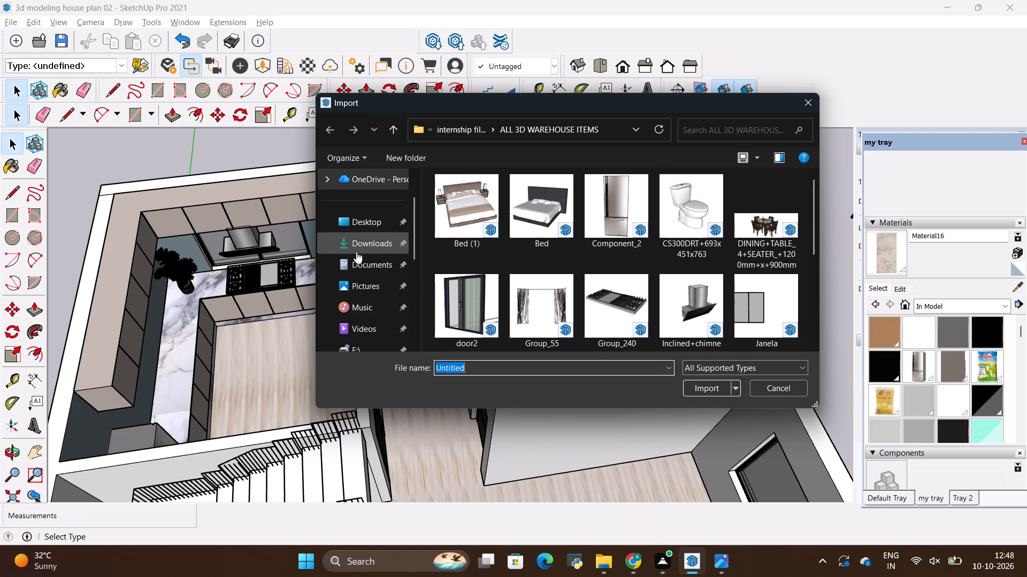
scroll(550, 234, "down", 5)
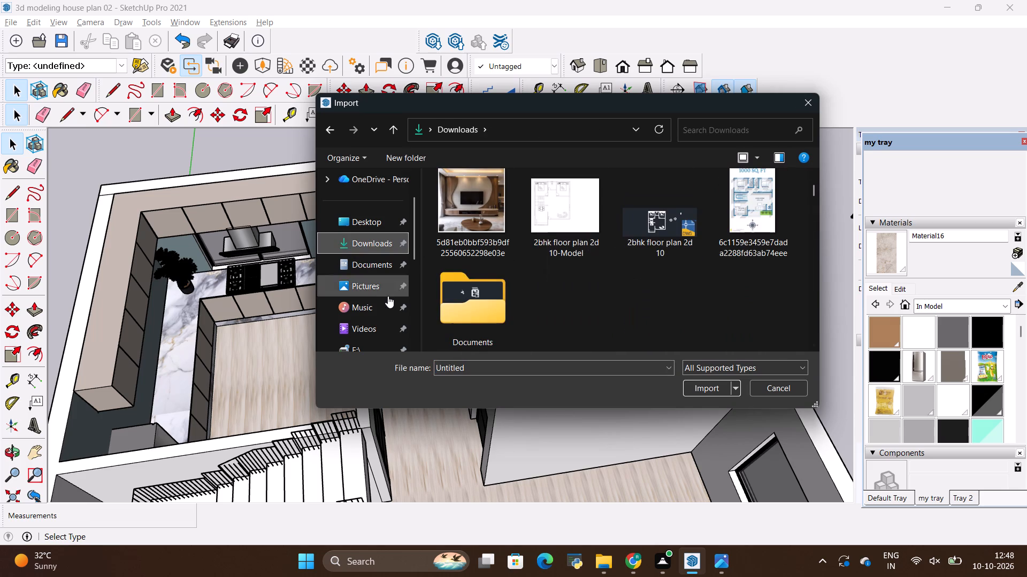
scroll(379, 299, "down", 3)
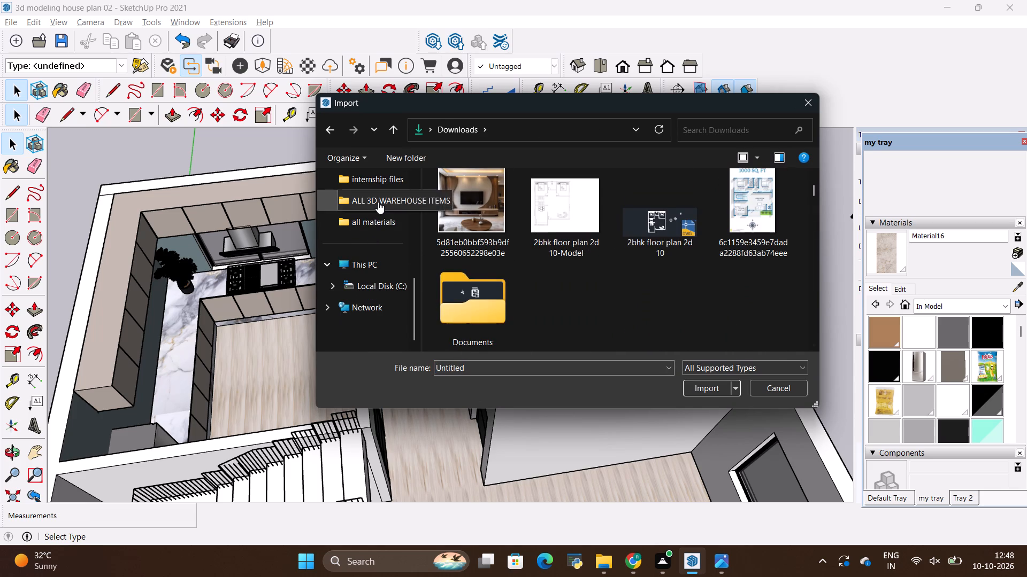
scroll(358, 246, "up", 3)
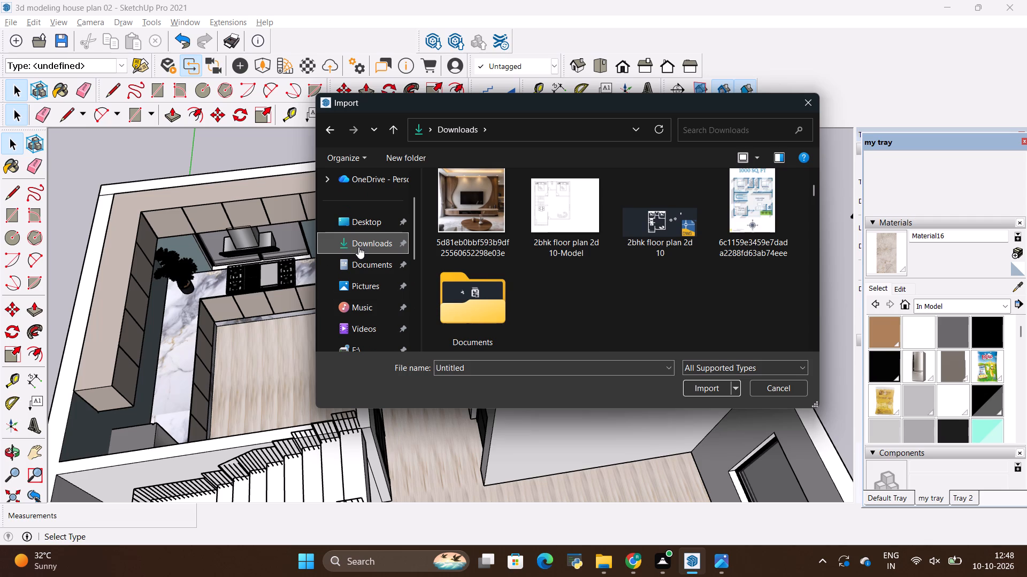
left_click(358, 247)
scroll(568, 244, "down", 7)
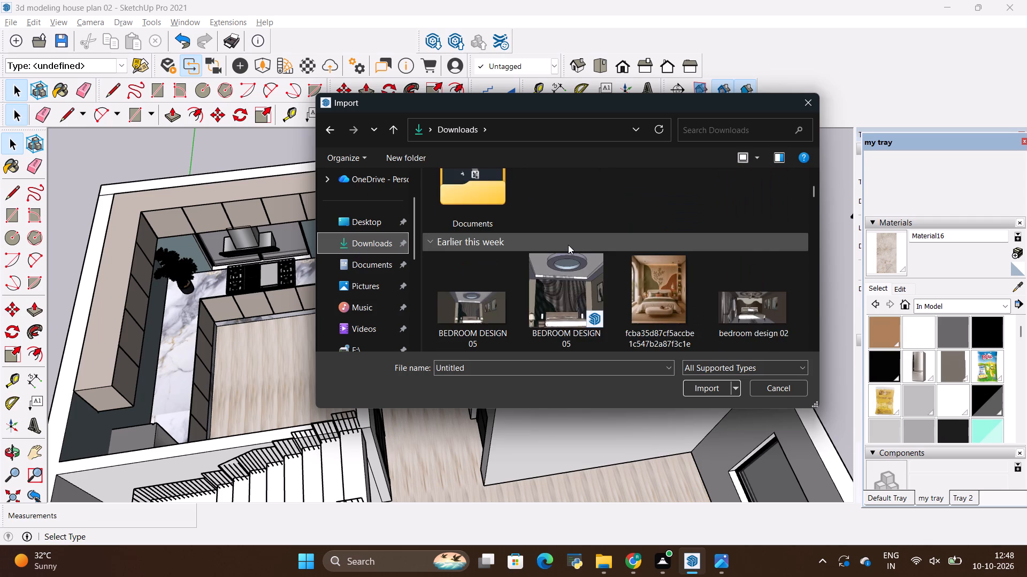
scroll(568, 245, "down", 3)
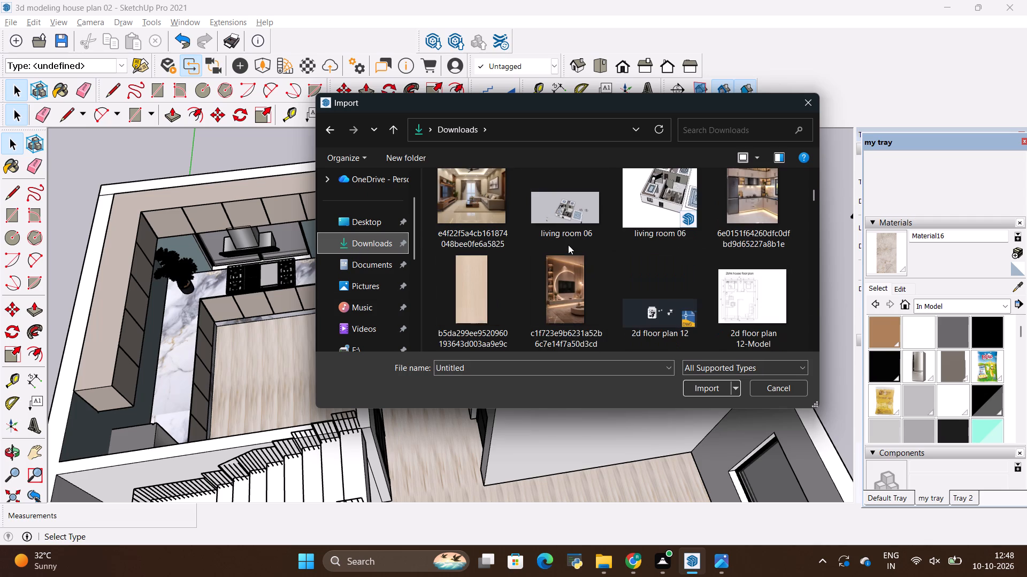
scroll(568, 245, "down", 3)
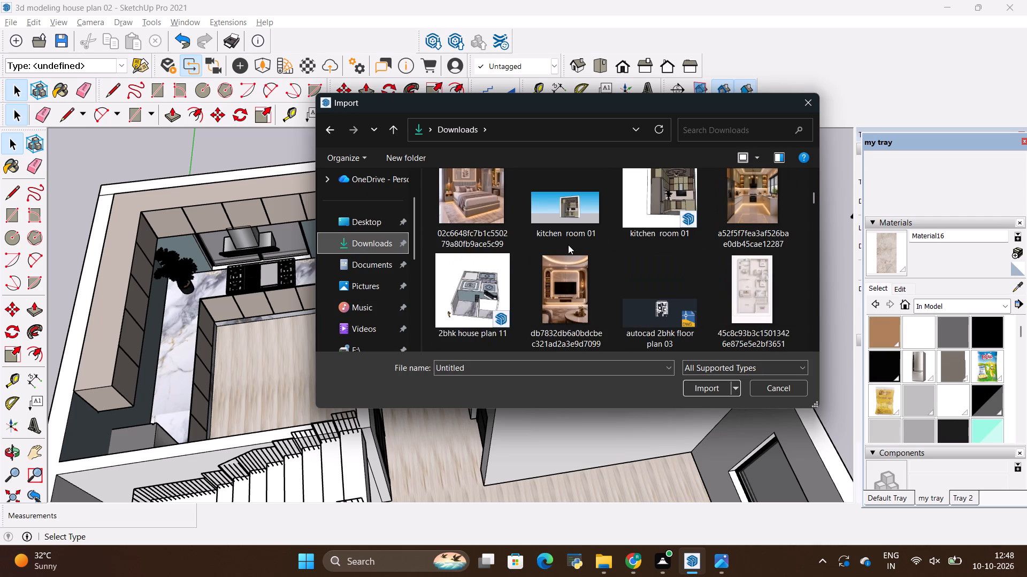
scroll(568, 245, "down", 3)
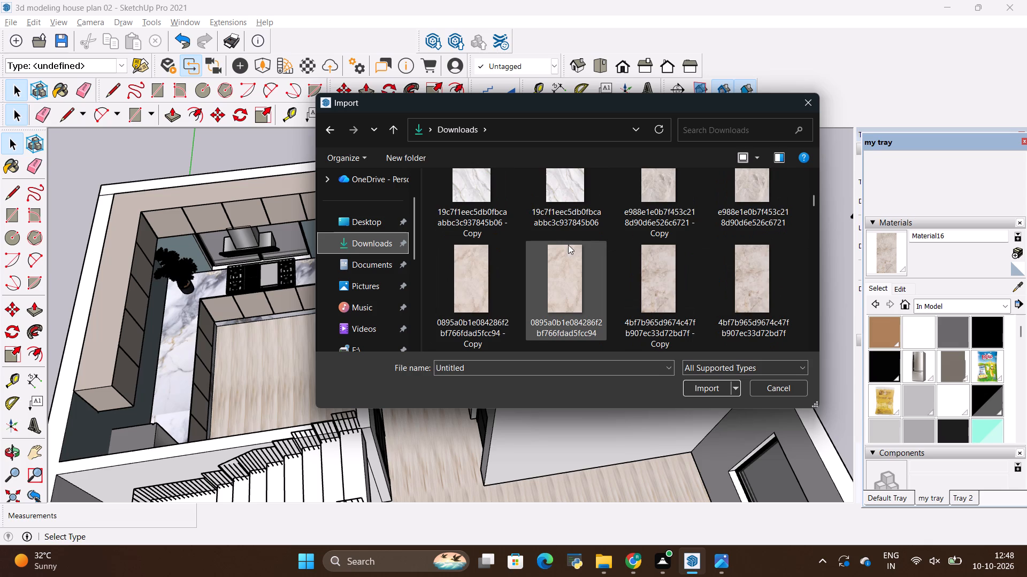
scroll(568, 245, "down", 4)
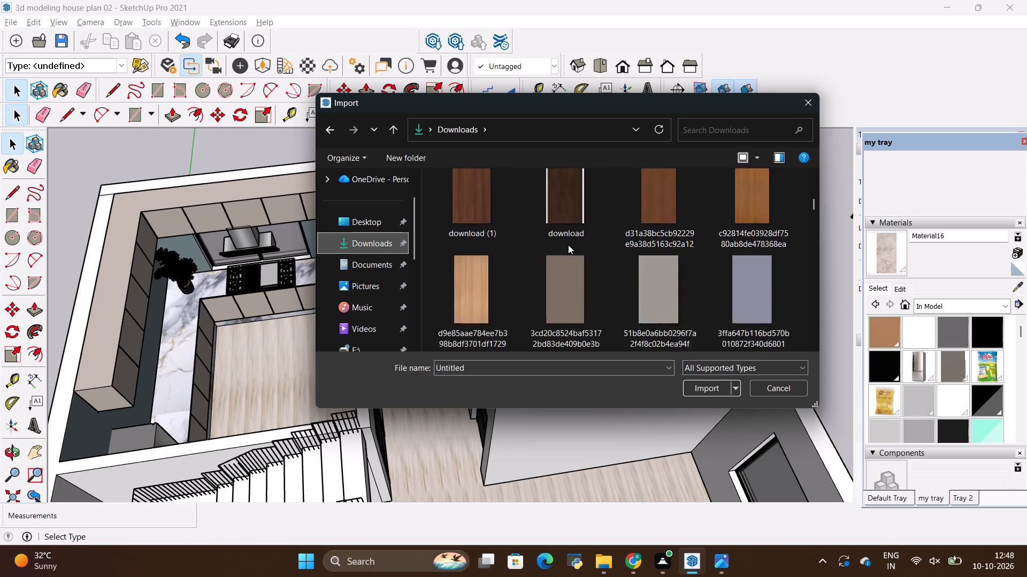
scroll(568, 245, "down", 3)
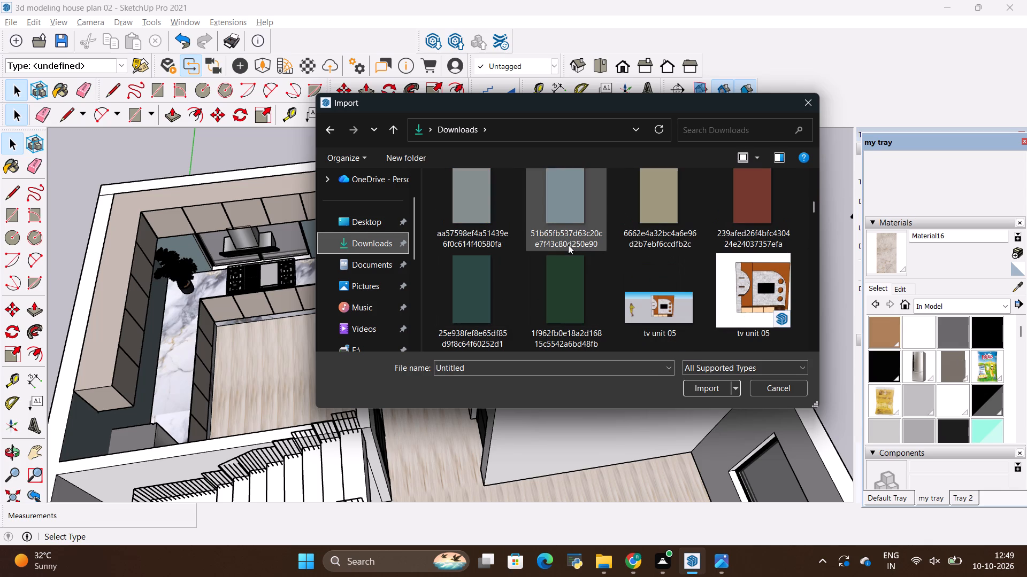
scroll(568, 245, "down", 2)
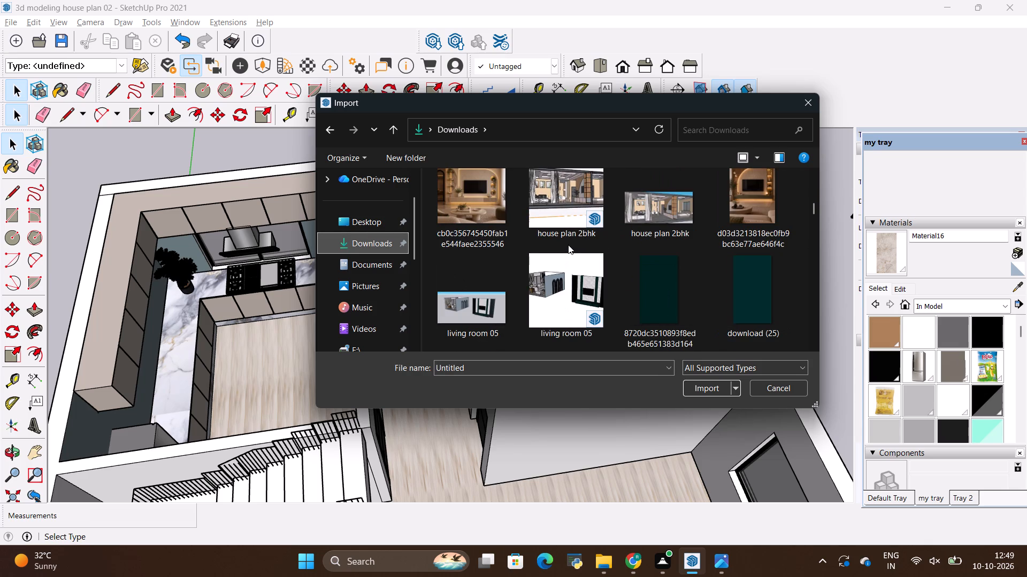
scroll(568, 245, "down", 1)
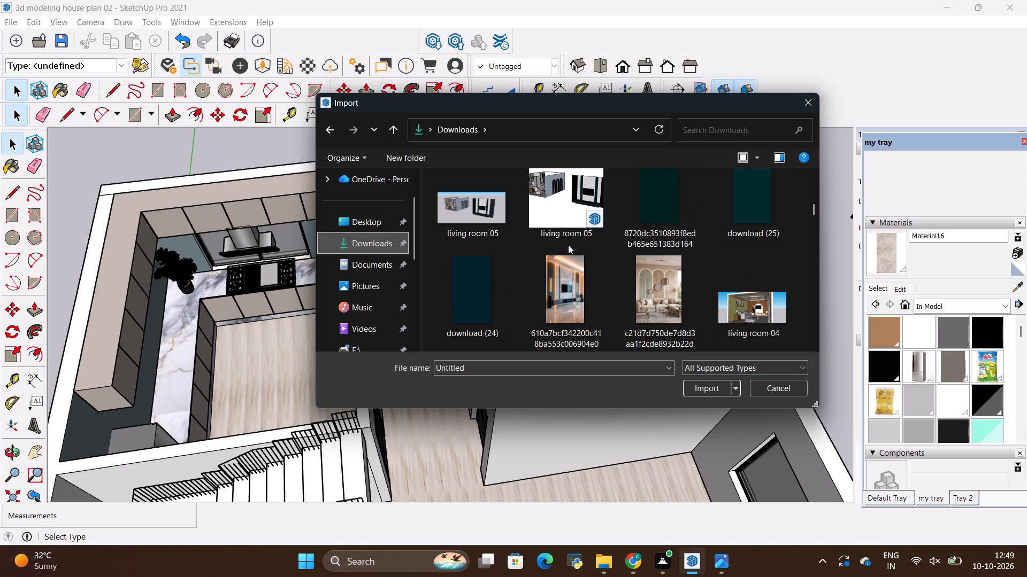
scroll(568, 245, "down", 3)
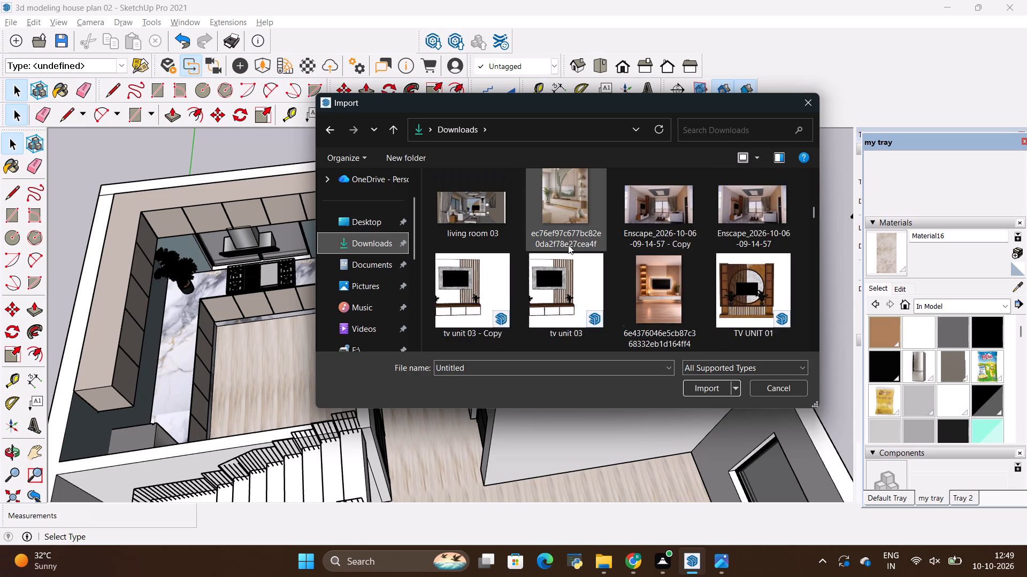
scroll(568, 245, "down", 2)
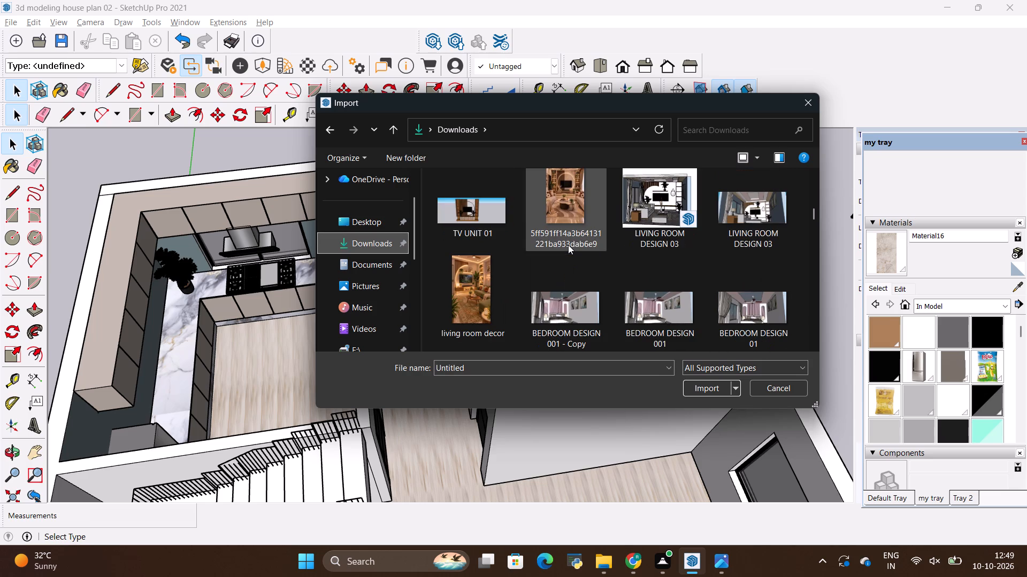
scroll(568, 245, "down", 2)
scroll(568, 245, "up", 1)
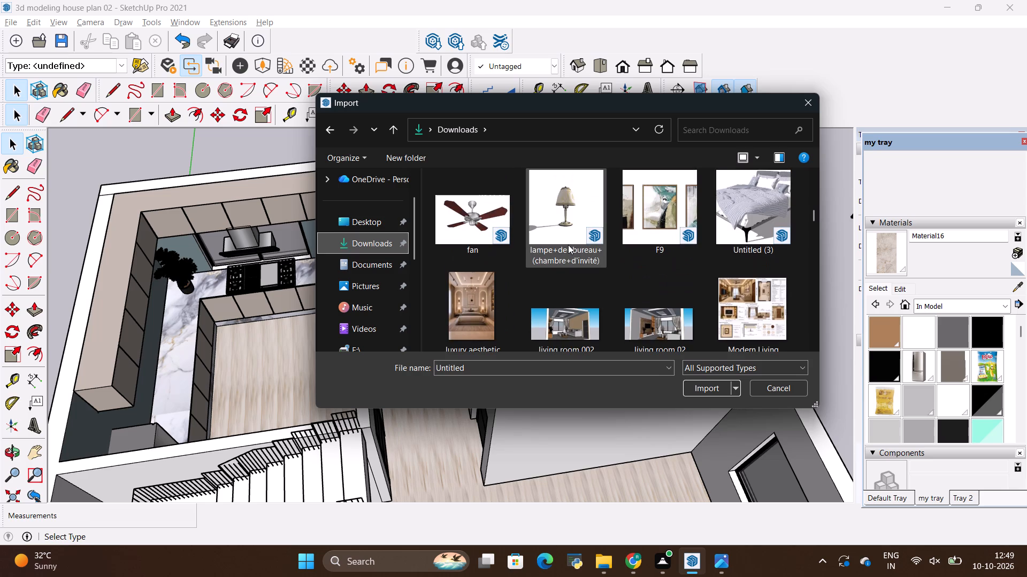
scroll(568, 245, "up", 1)
scroll(568, 245, "down", 3)
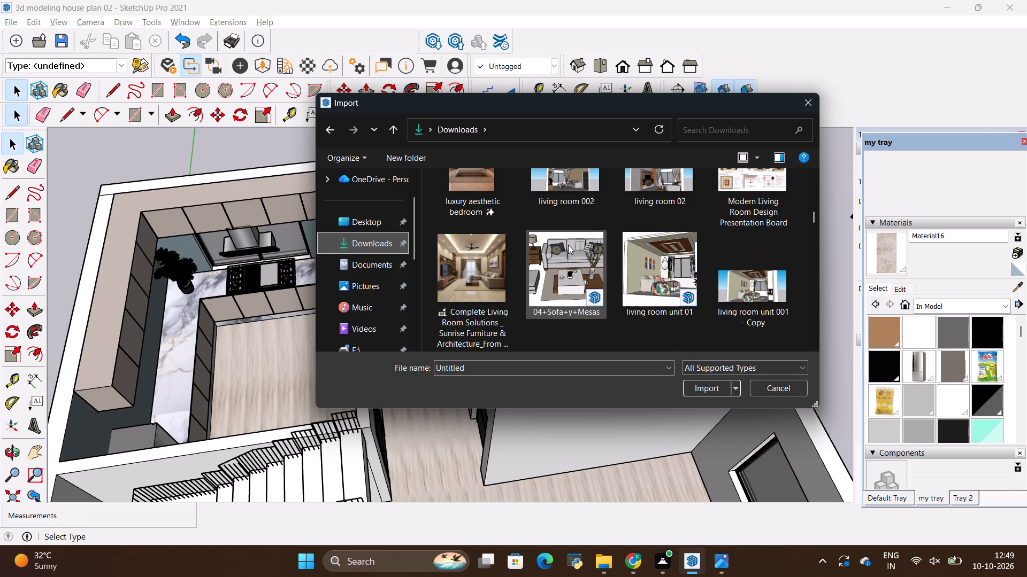
scroll(568, 245, "down", 1)
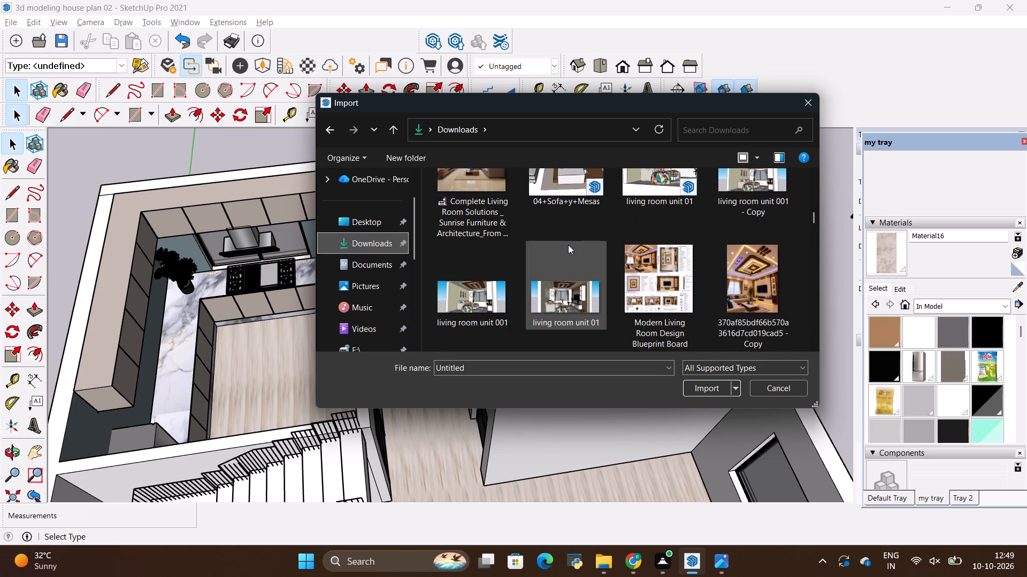
scroll(568, 245, "down", 1)
scroll(568, 245, "up", 1)
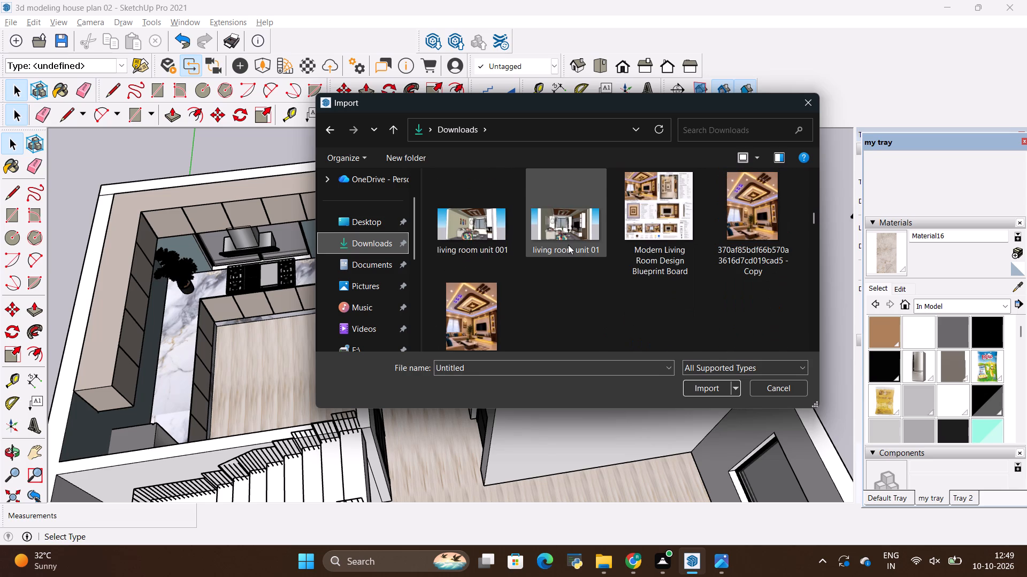
scroll(568, 245, "up", 1)
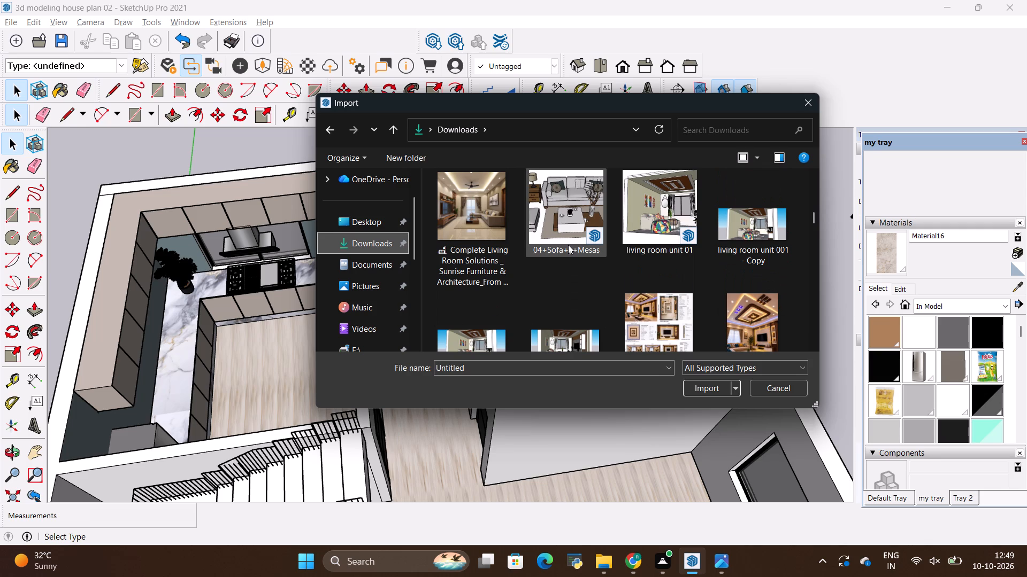
scroll(568, 245, "up", 1)
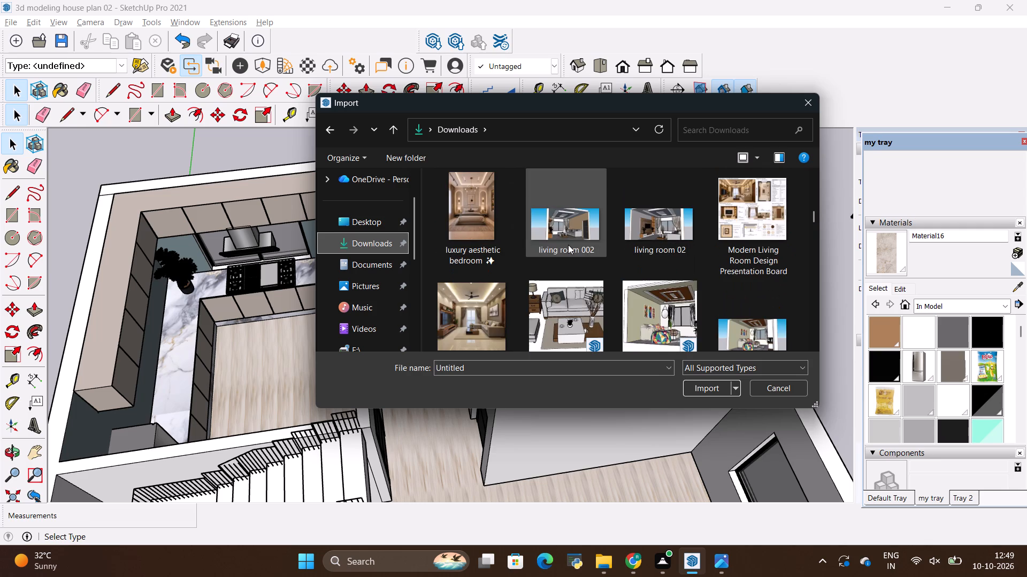
scroll(568, 245, "up", 1)
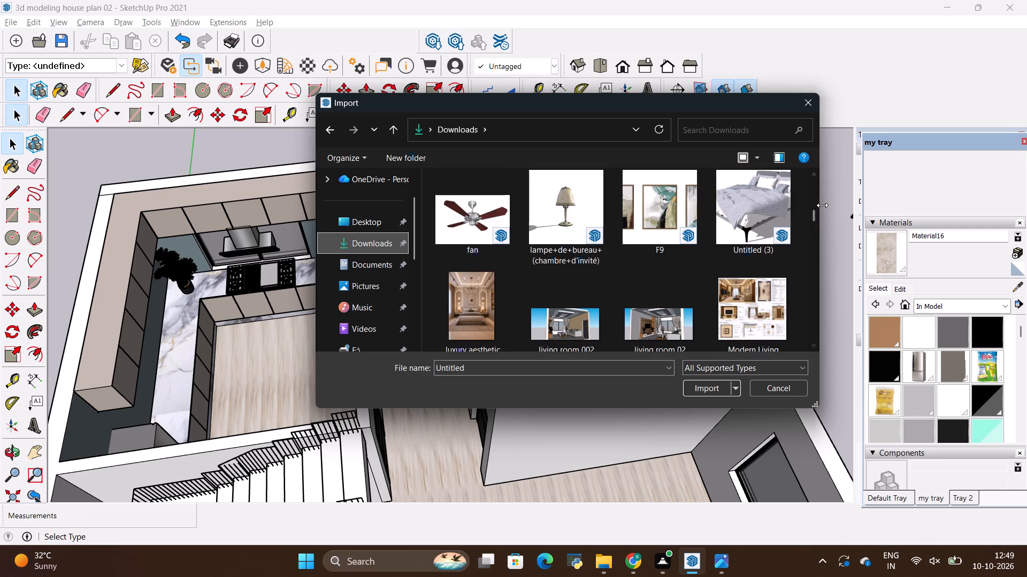
left_click(760, 207)
left_click(718, 390)
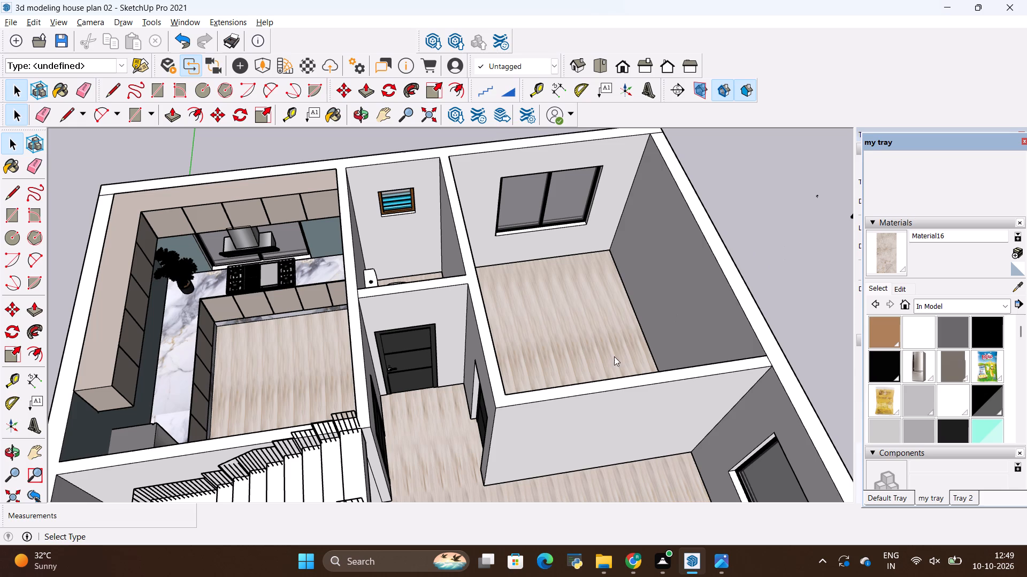
scroll(610, 356, "down", 9)
left_click(782, 260)
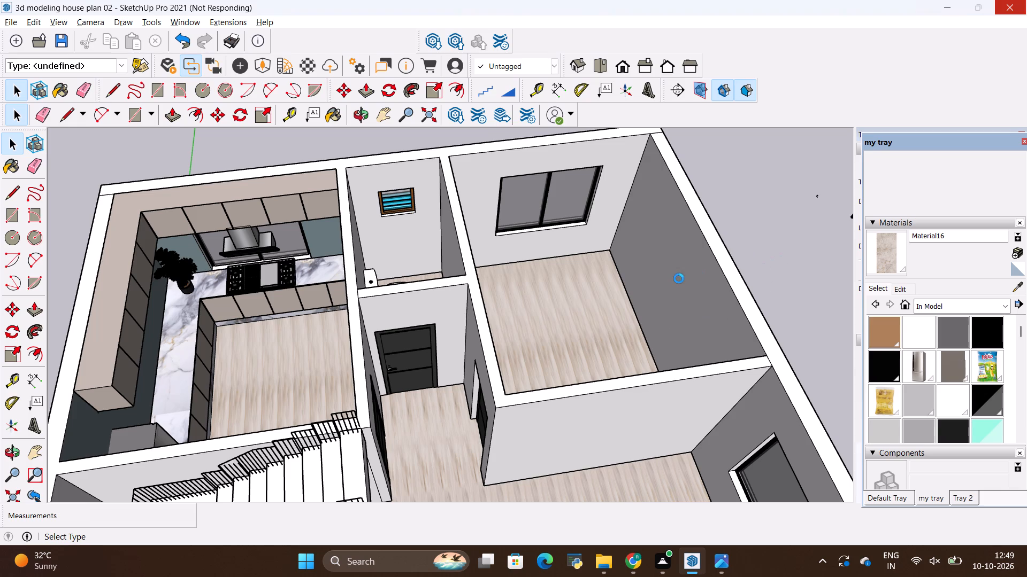
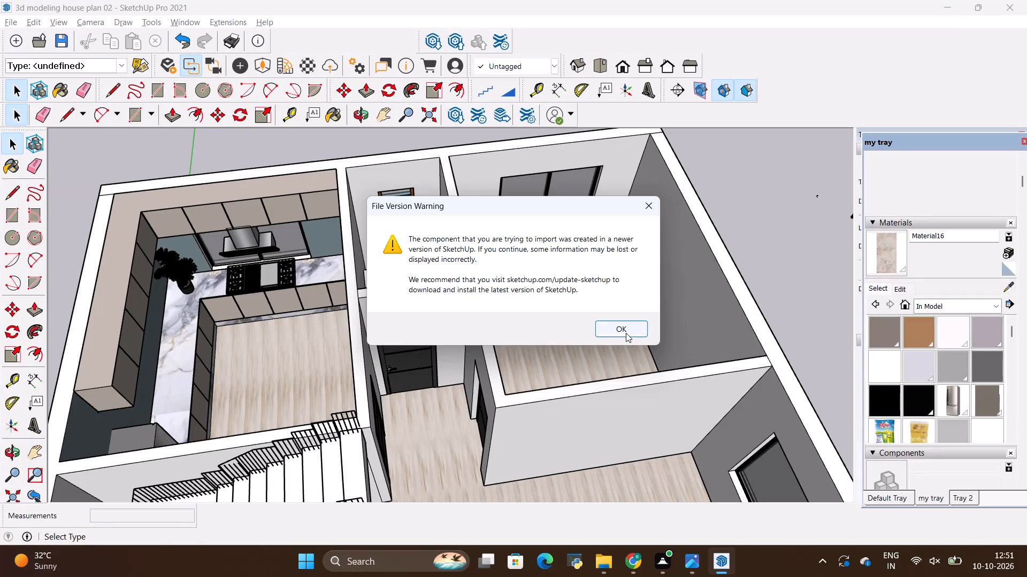
Place the imported bed on the ground outside the house, beside the outer wall of the large-window bedroom.
left_click(626, 333)
scroll(583, 305, "down", 4)
scroll(385, 424, "down", 5)
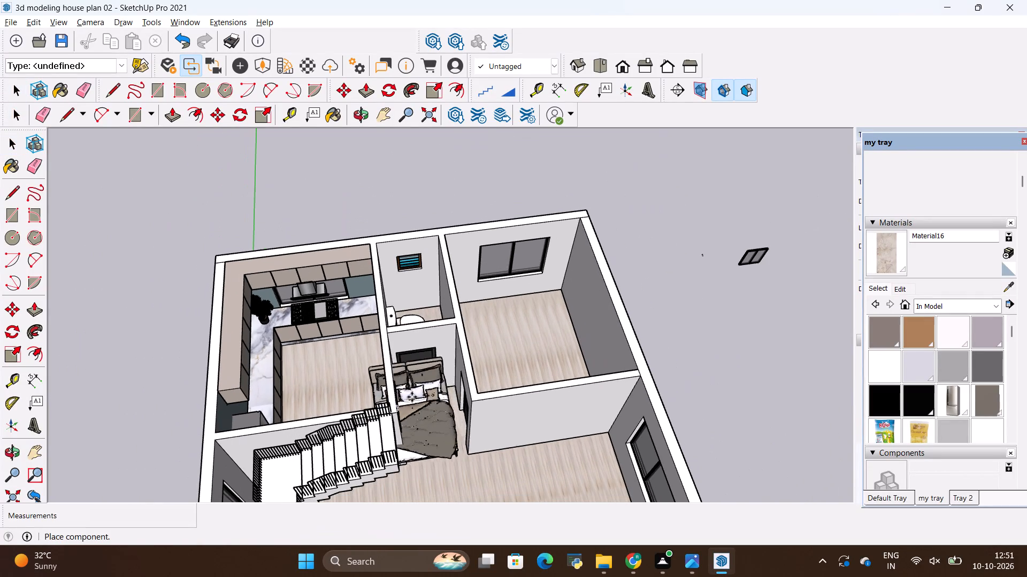
left_click(648, 262)
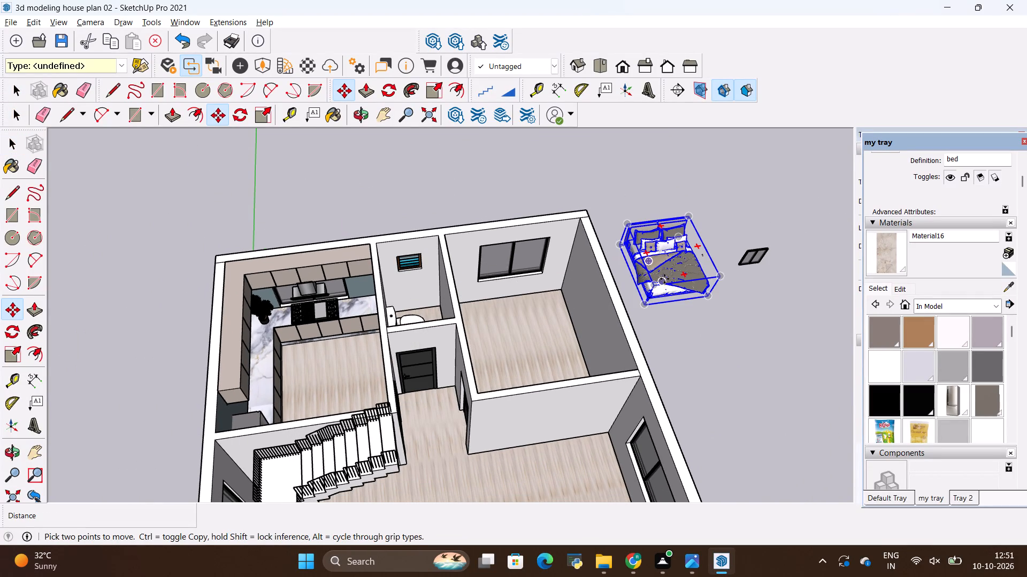
Move the bed onto the floor of the bedroom next to the toilet room, with its headboard towards the window wall.
key("m")
left_click(648, 309)
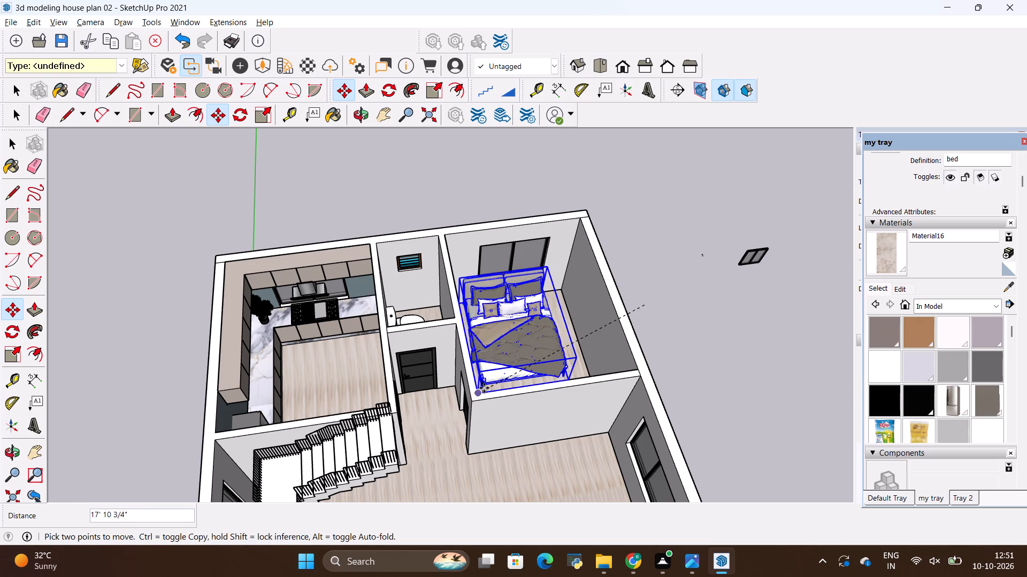
left_click(491, 382)
scroll(506, 315, "up", 2)
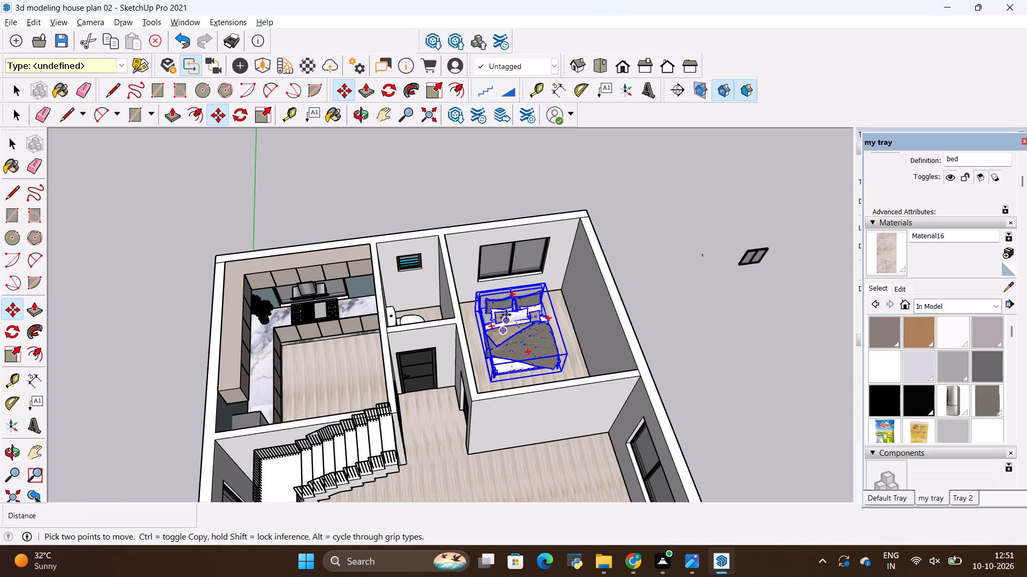
scroll(506, 315, "up", 2)
middle_click_drag(524, 273, 515, 350)
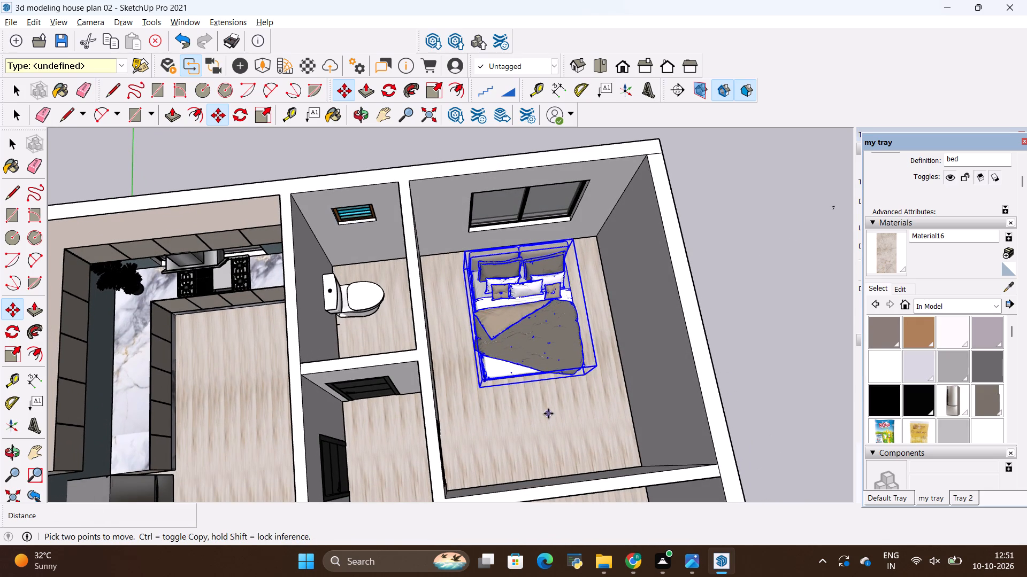
middle_click_drag(540, 419, 544, 419)
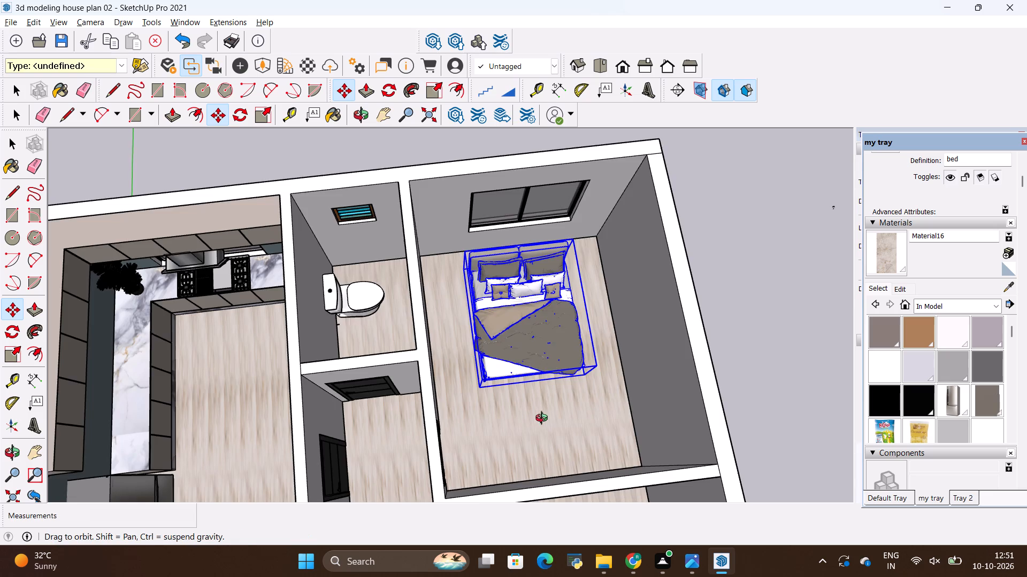
middle_click_drag(544, 419, 586, 310)
Scale the bed up uniformly from its foot-end corner by a factor of about 1.10.
key("s")
scroll(553, 407, "up", 2)
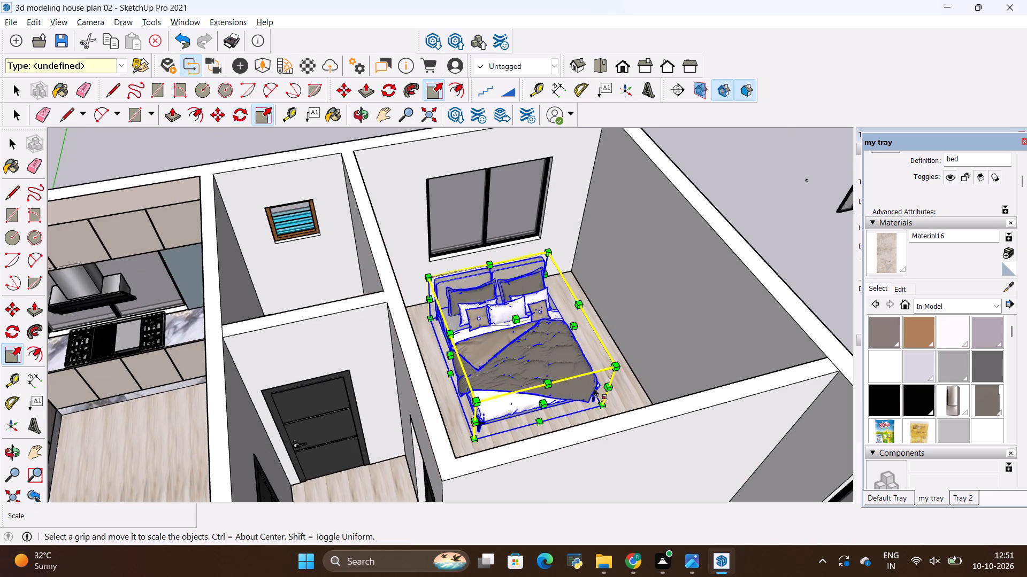
scroll(596, 387, "up", 3)
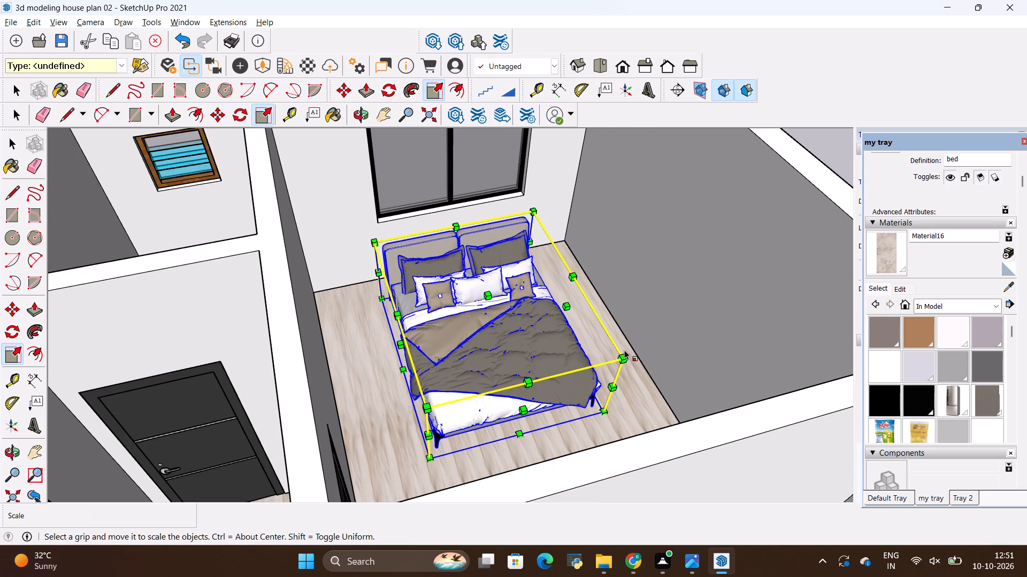
left_click(625, 355)
left_click(652, 377)
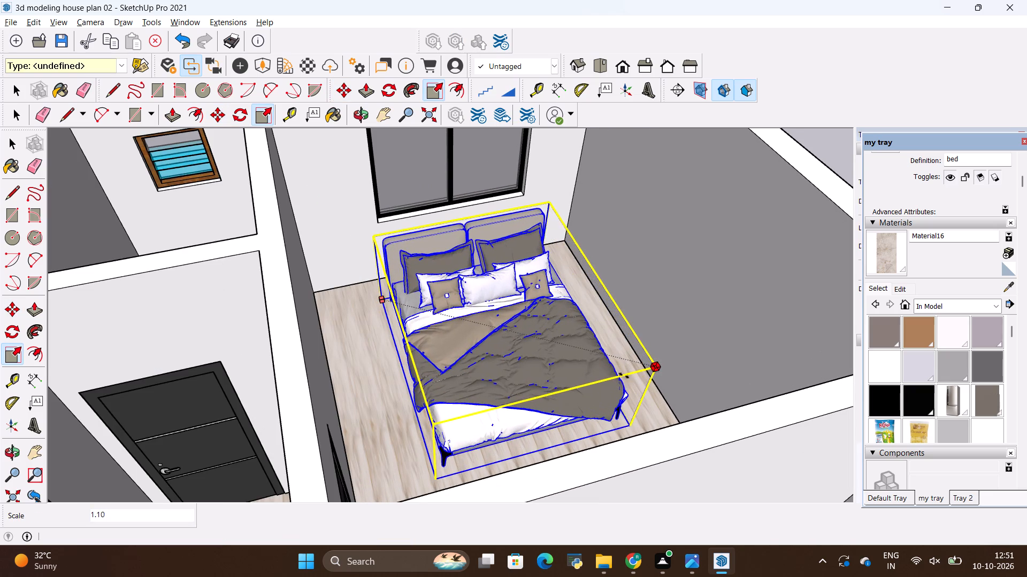
scroll(387, 353, "down", 5)
middle_click_drag(566, 324, 532, 429)
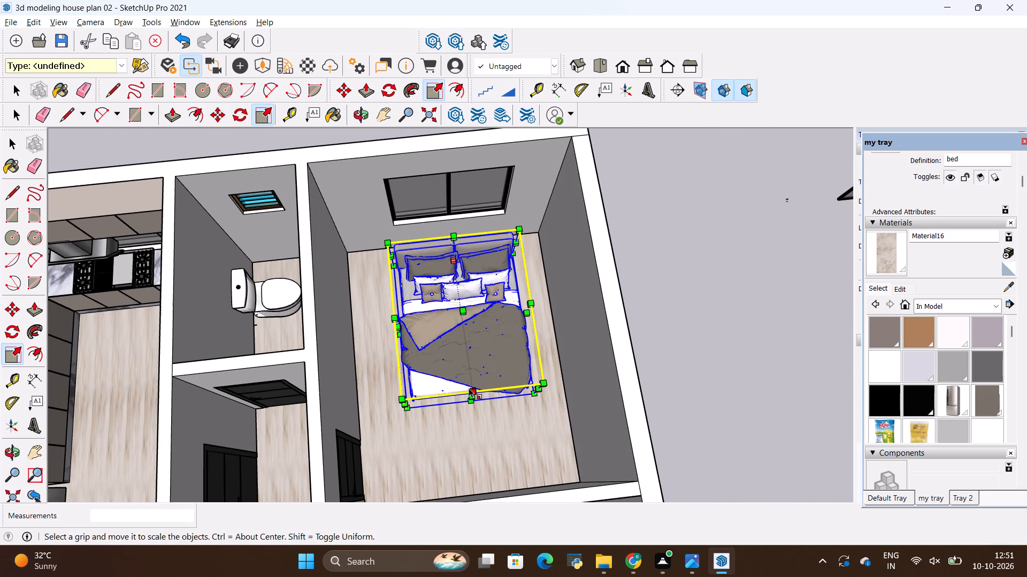
key("space")
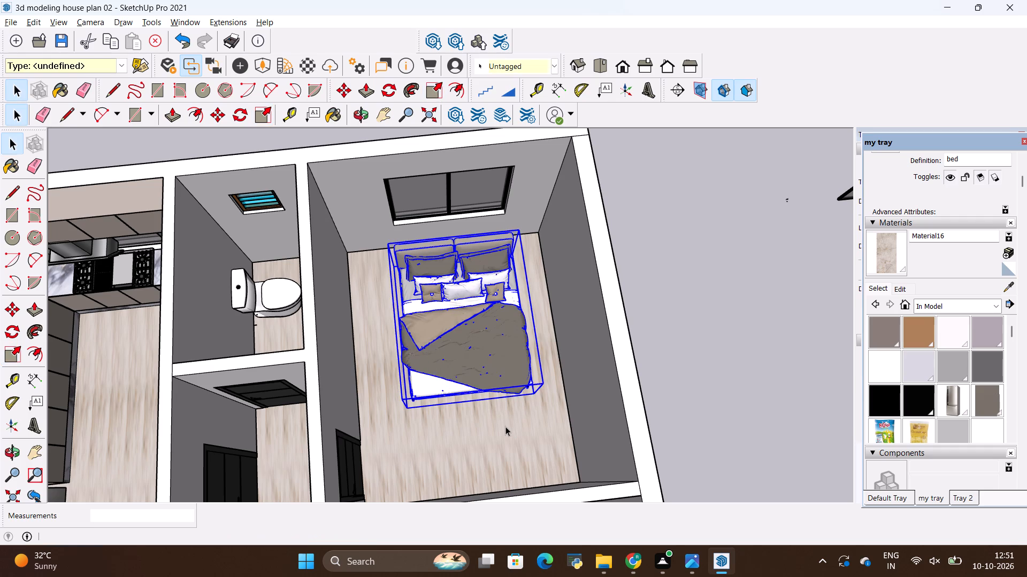
Copy the bed about 31' 5 7/16" away into the empty room beside the staircase.
left_click(505, 426)
left_click(498, 352)
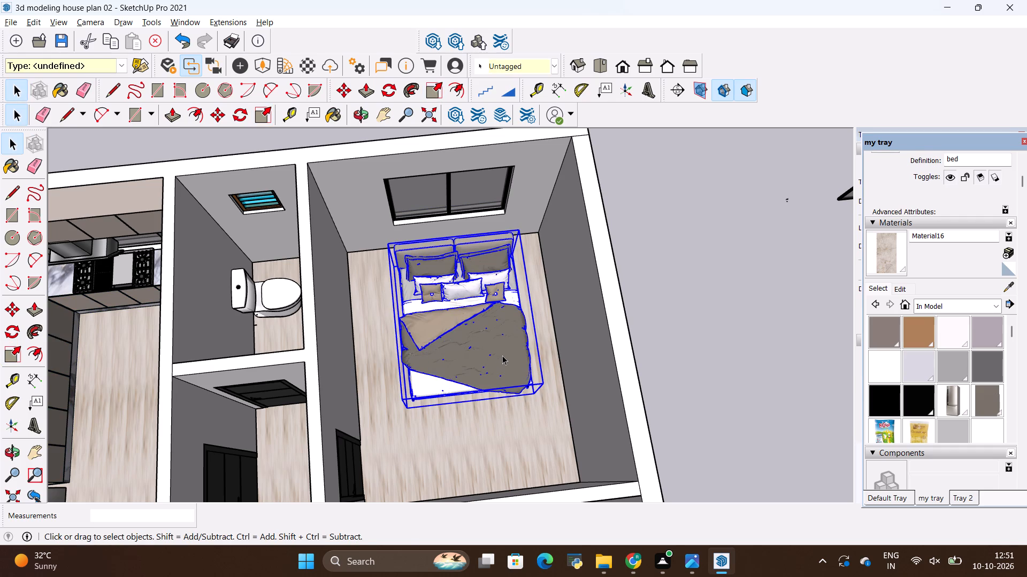
key("m")
left_click(532, 393)
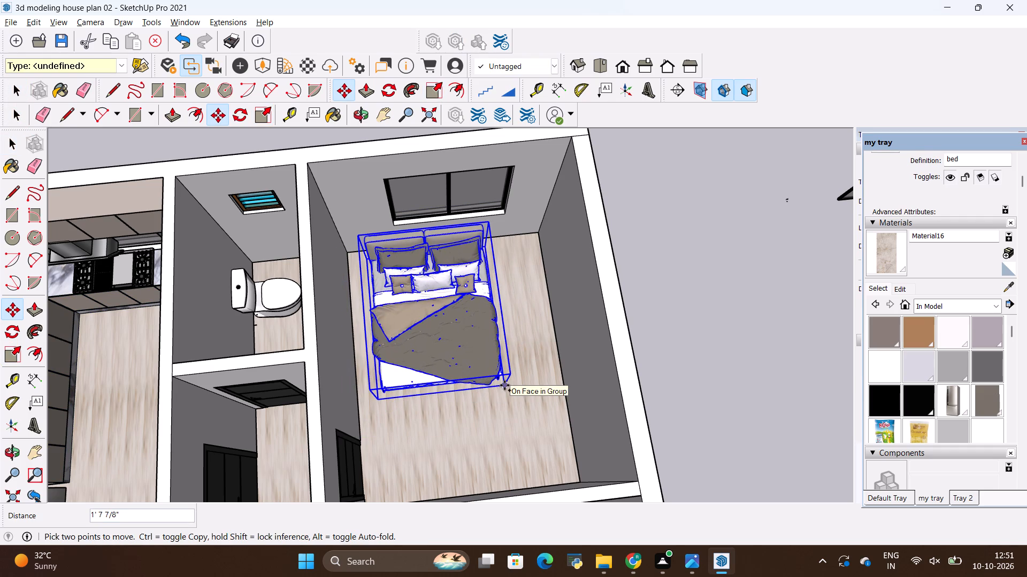
scroll(527, 316, "down", 9)
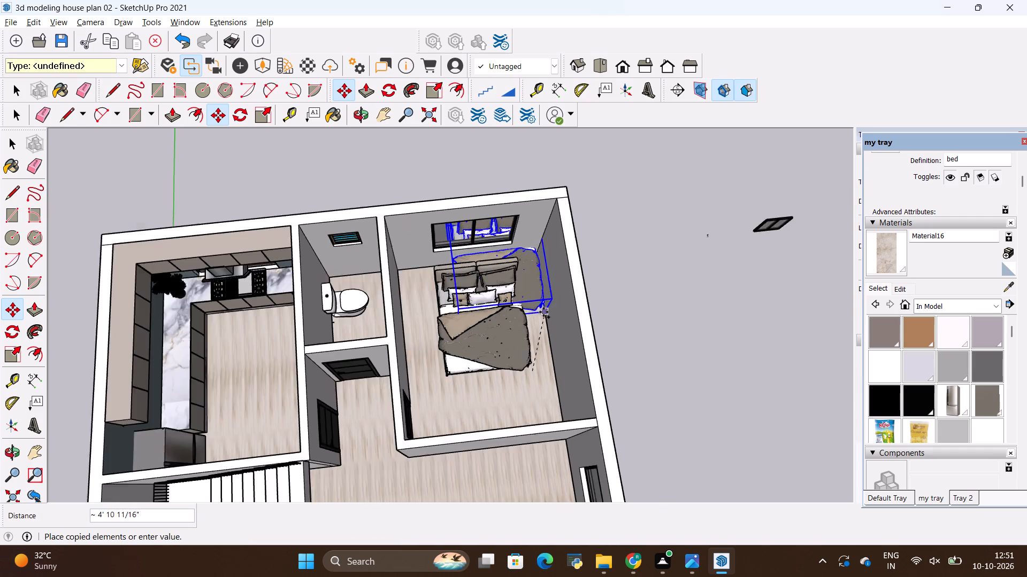
scroll(543, 312, "down", 20)
scroll(523, 304, "down", 5)
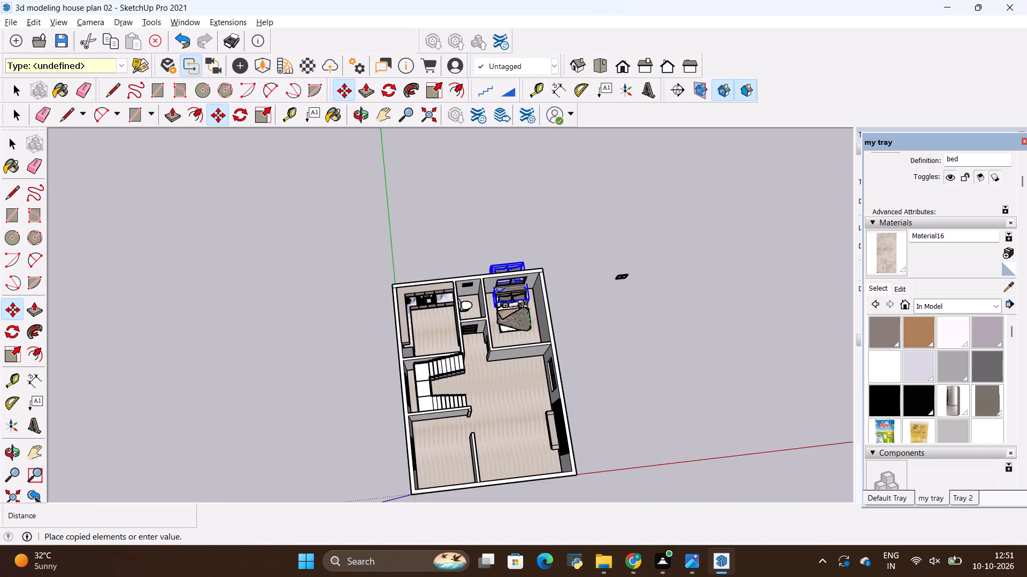
middle_click_drag(564, 389, 265, 395)
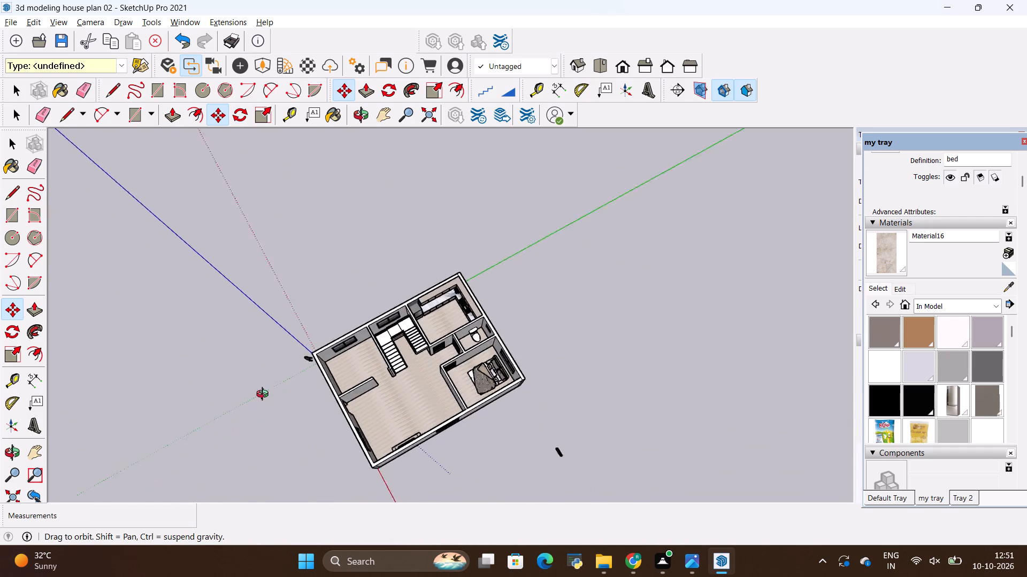
middle_click_drag(265, 395, 213, 418)
scroll(340, 338, "up", 4)
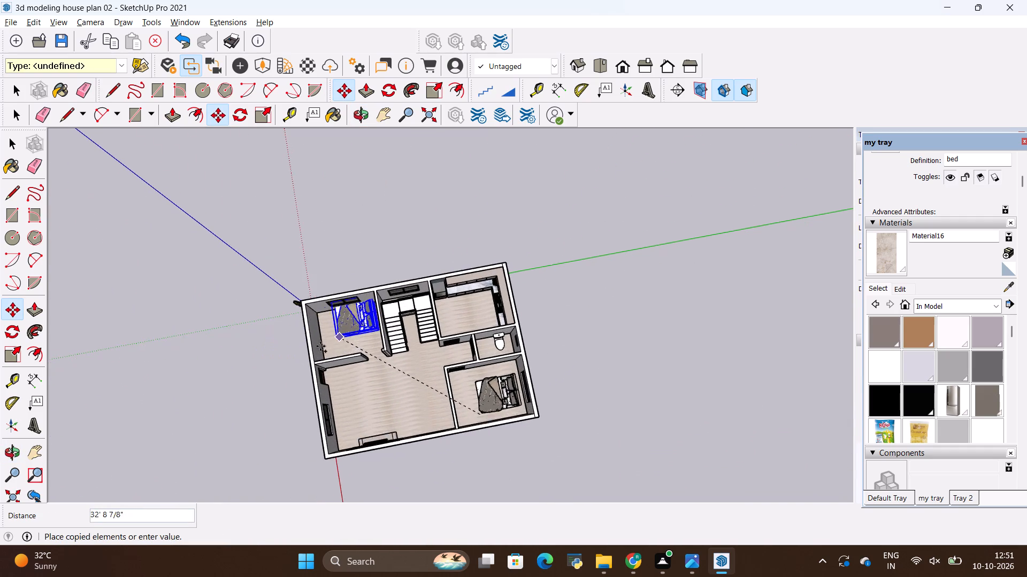
scroll(320, 346, "up", 14)
left_click(359, 352)
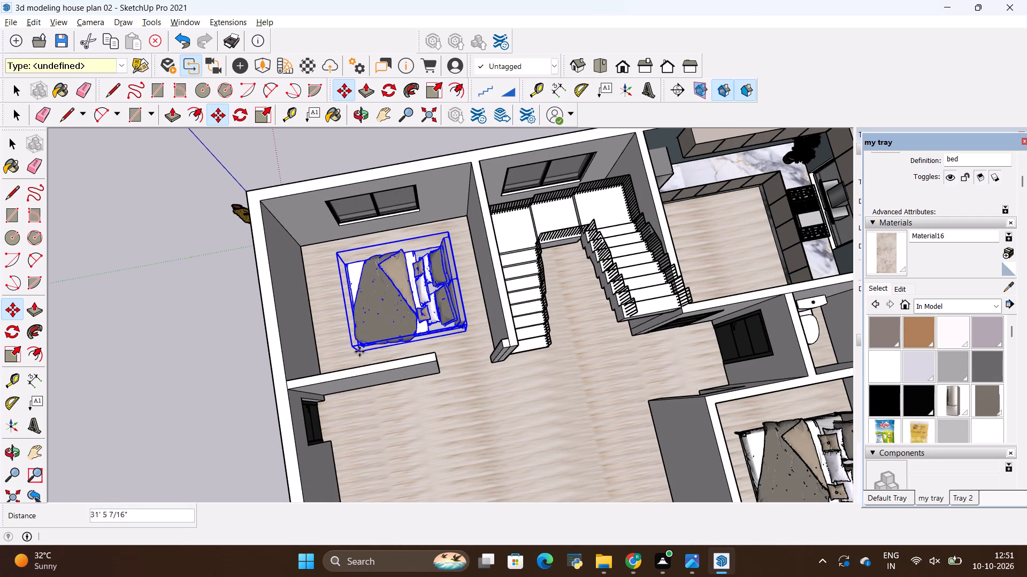
Rotate the copied bed 180° so its headboard faces the opposite way.
left_click(392, 91)
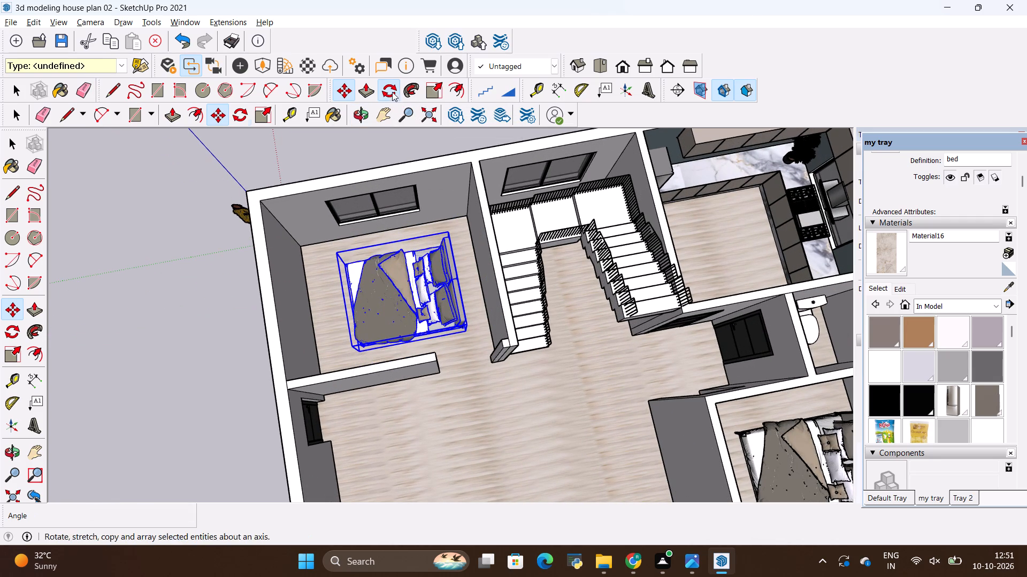
left_click(370, 409)
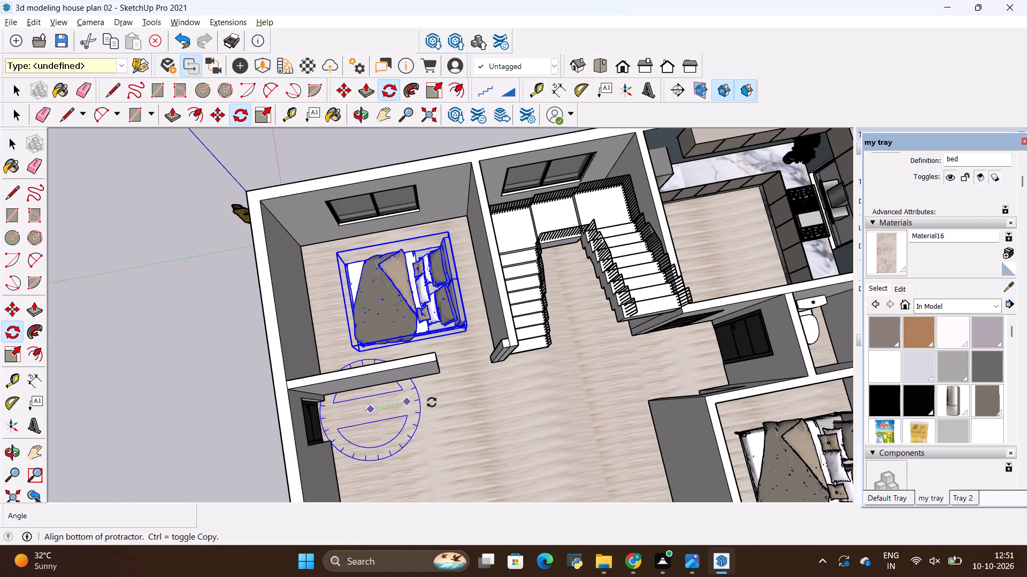
left_click(481, 394)
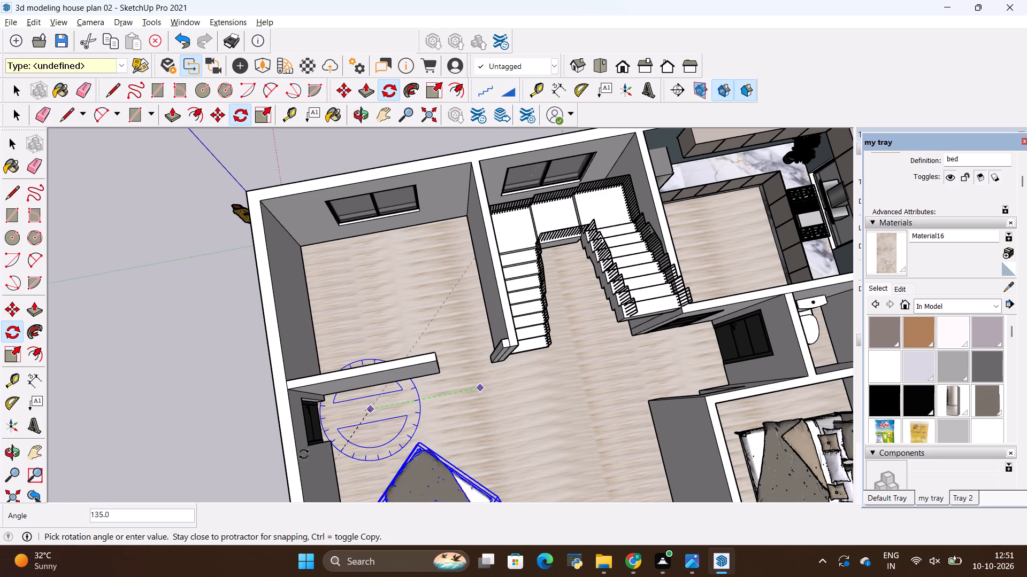
left_click(231, 430)
key("space")
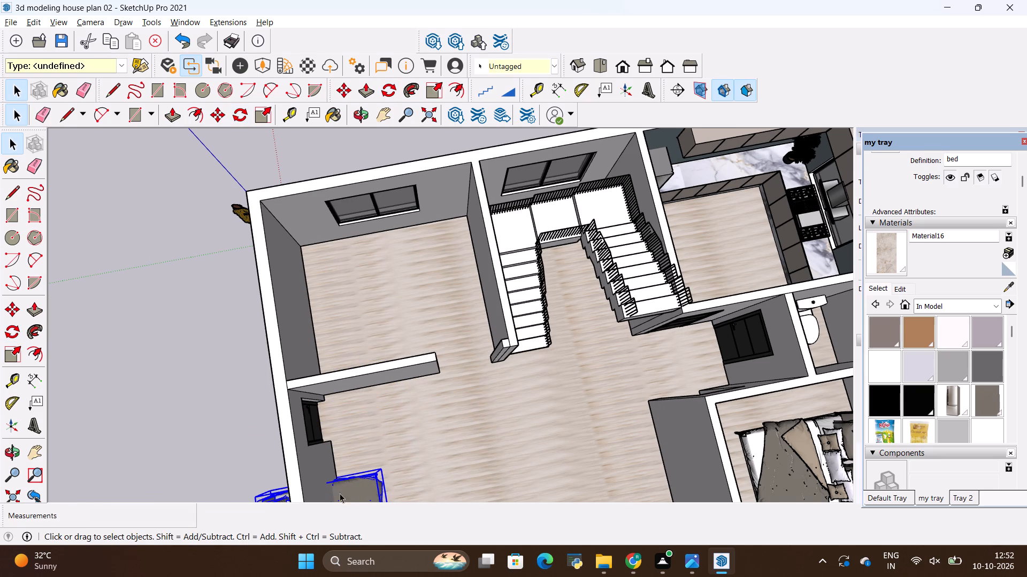
Move the rotated bed about 16' 7 7/16" back into the room beside the staircase, headboard against the outer wall.
left_click(363, 489)
key("m")
left_click(384, 467)
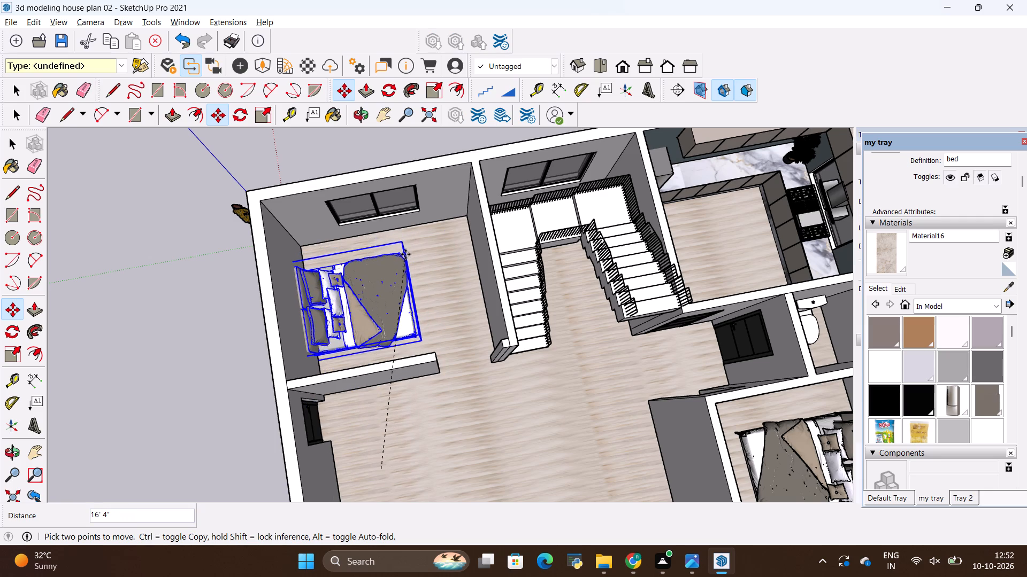
left_click(409, 251)
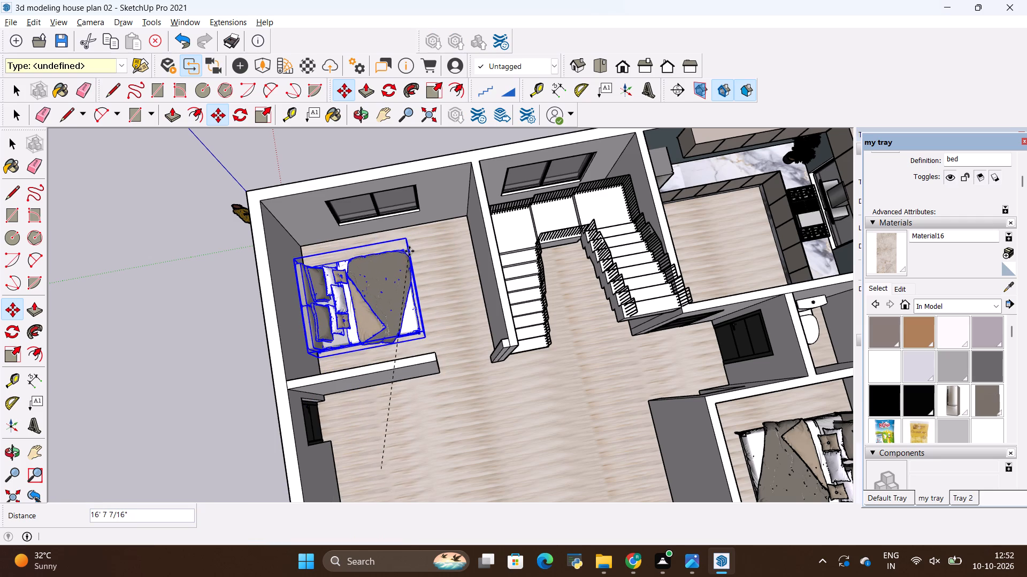
key("space")
left_click(142, 264)
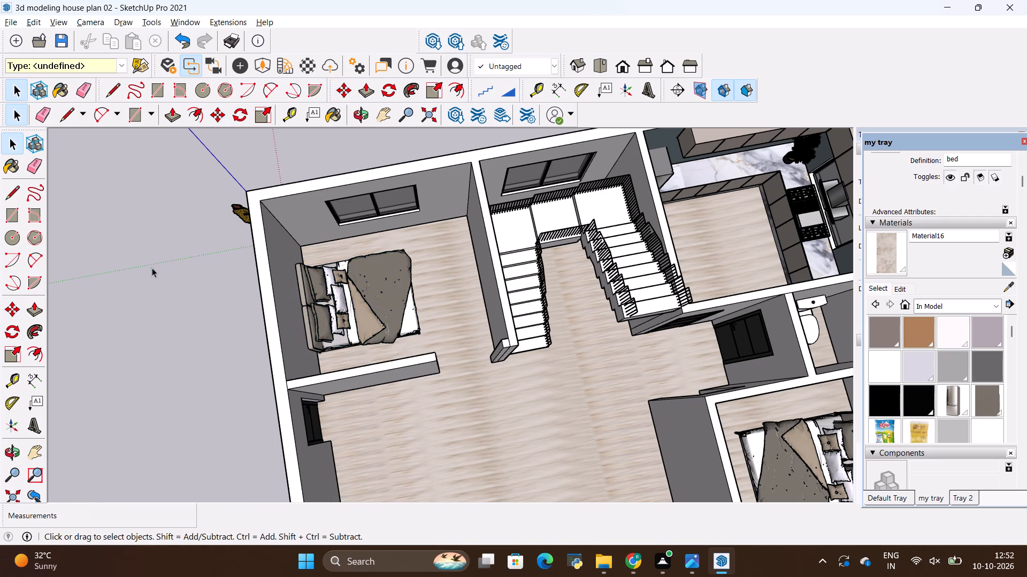
Scale the bed in the room beside the staircase up uniformly by a factor of about 1.08.
scroll(358, 301, "up", 6)
scroll(360, 306, "down", 11)
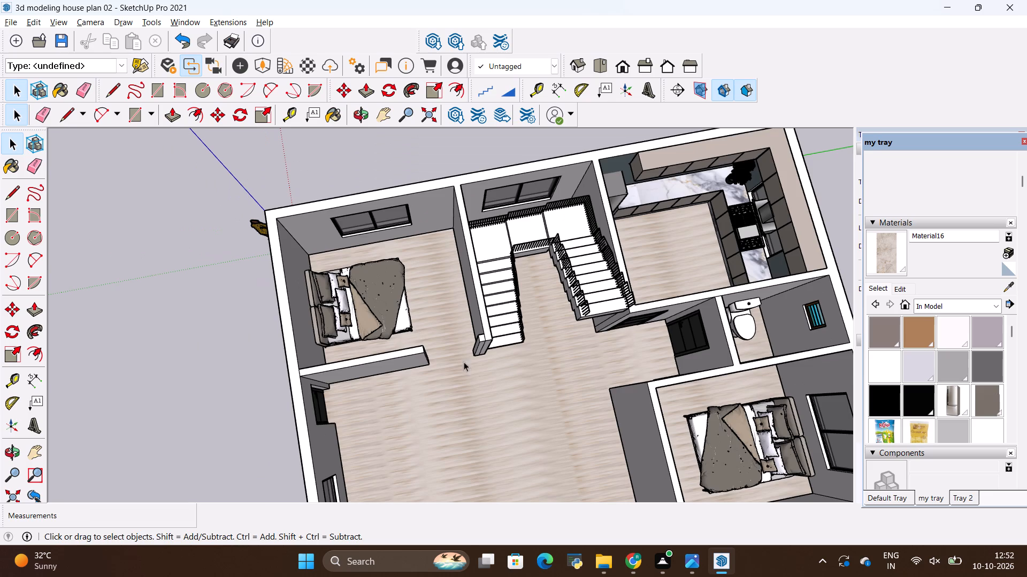
middle_click_drag(516, 410, 226, 281)
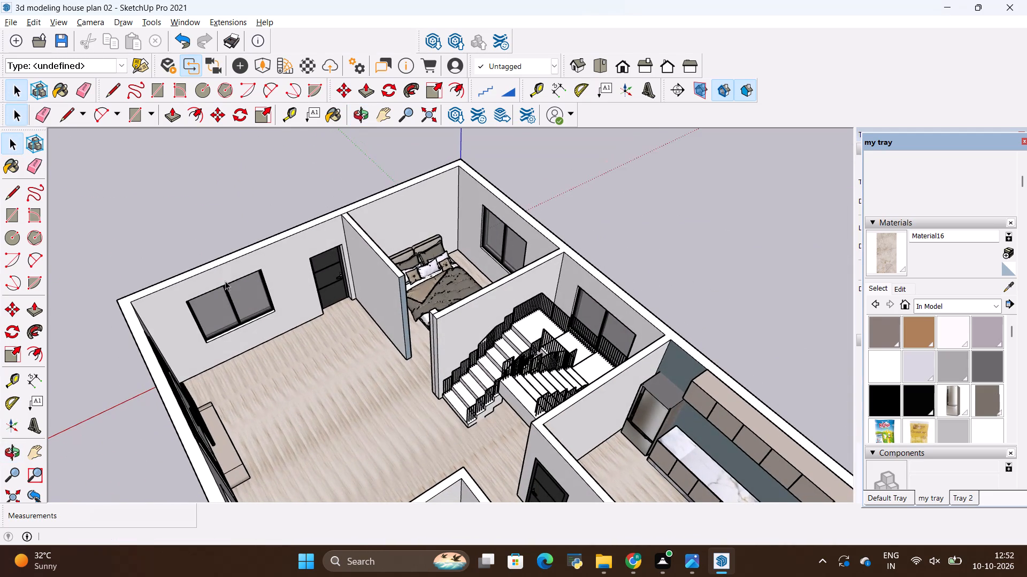
scroll(444, 231, "up", 5)
middle_click_drag(382, 336, 396, 357)
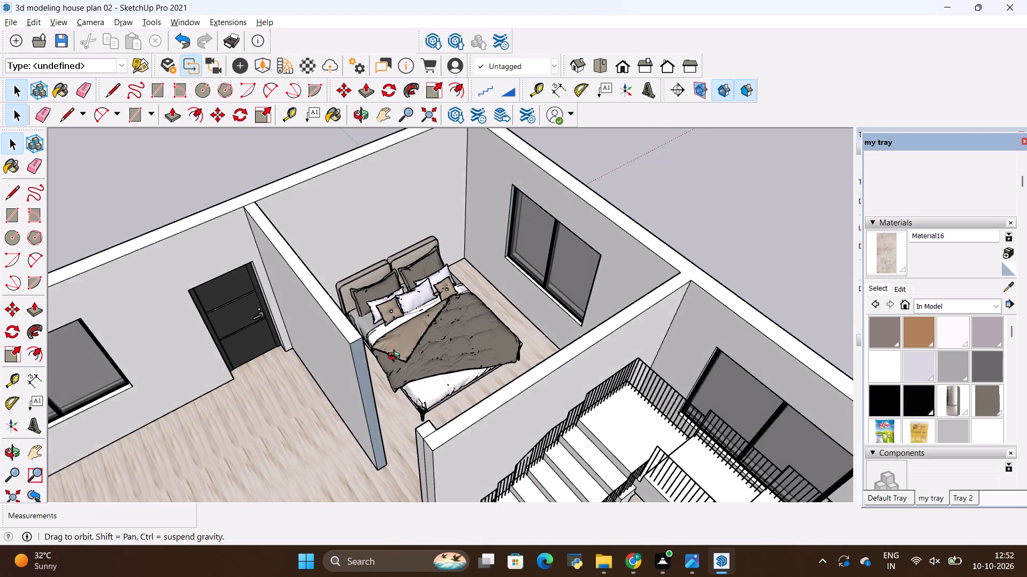
middle_click_drag(396, 357, 287, 424)
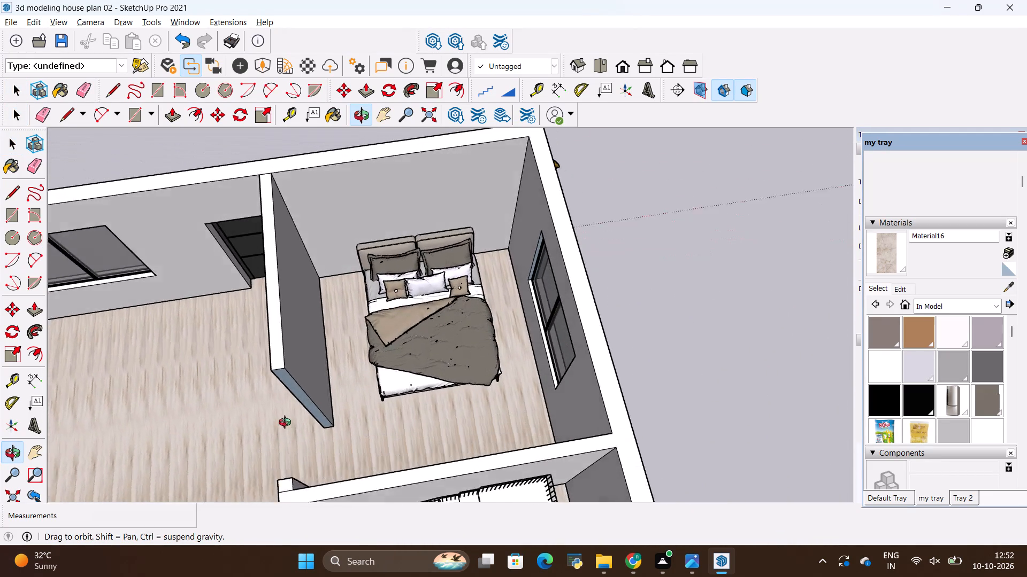
middle_click_drag(287, 424, 290, 424)
scroll(373, 362, "up", 3)
left_click(418, 357)
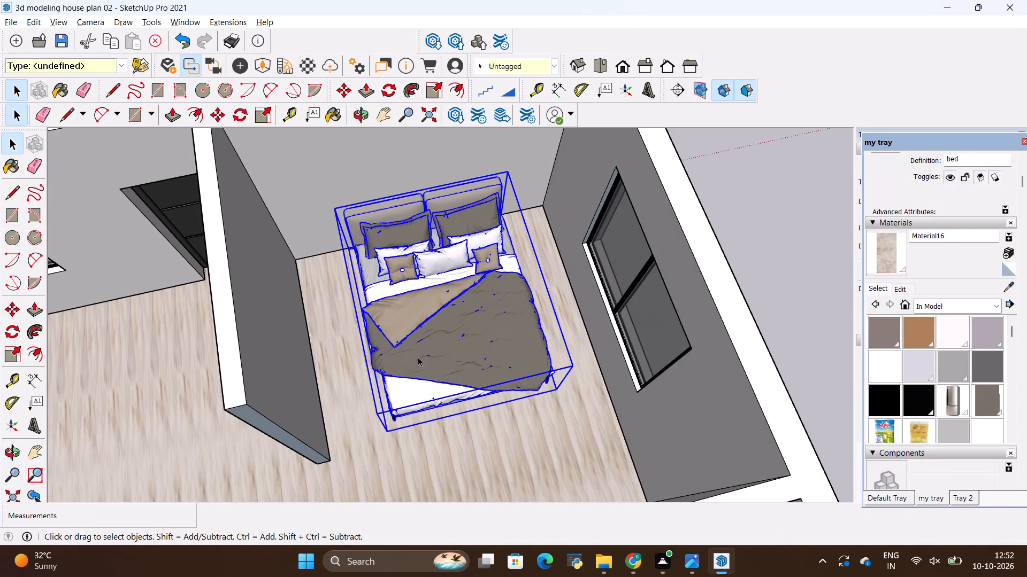
key("s")
left_click(373, 415)
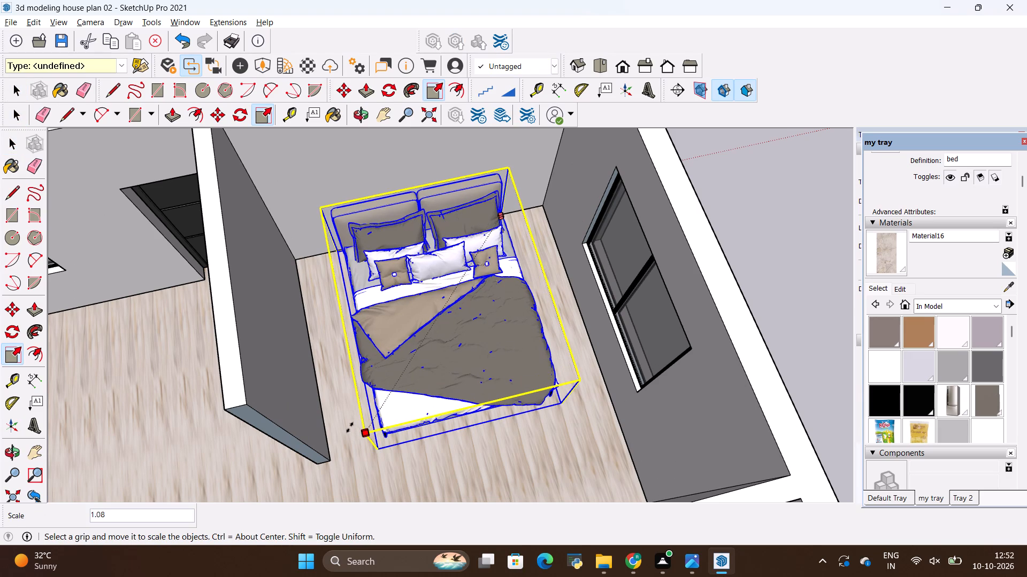
left_click(350, 427)
scroll(478, 410, "down", 4)
key("space")
left_click(708, 342)
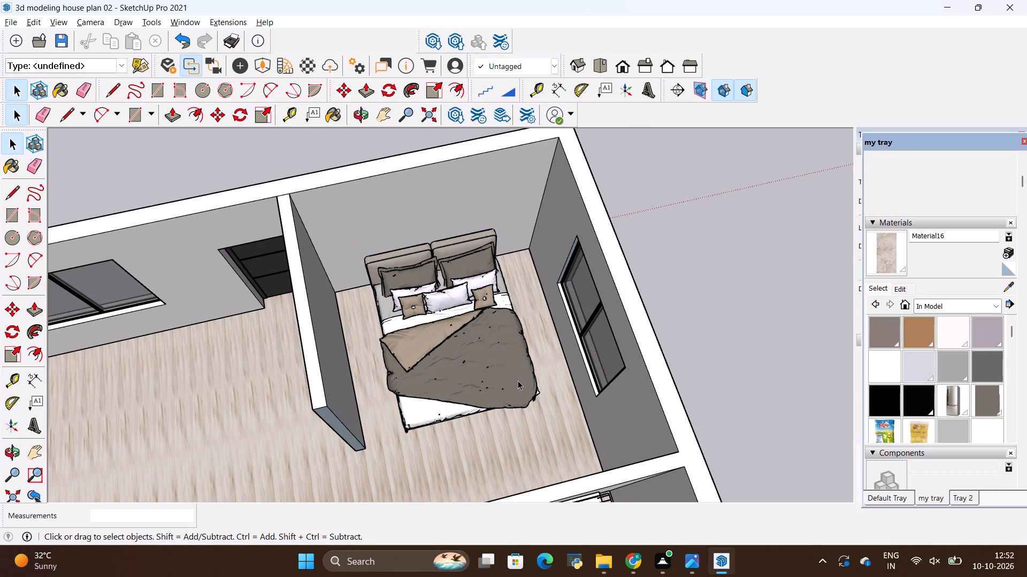
scroll(518, 380, "up", 3)
scroll(518, 380, "down", 2)
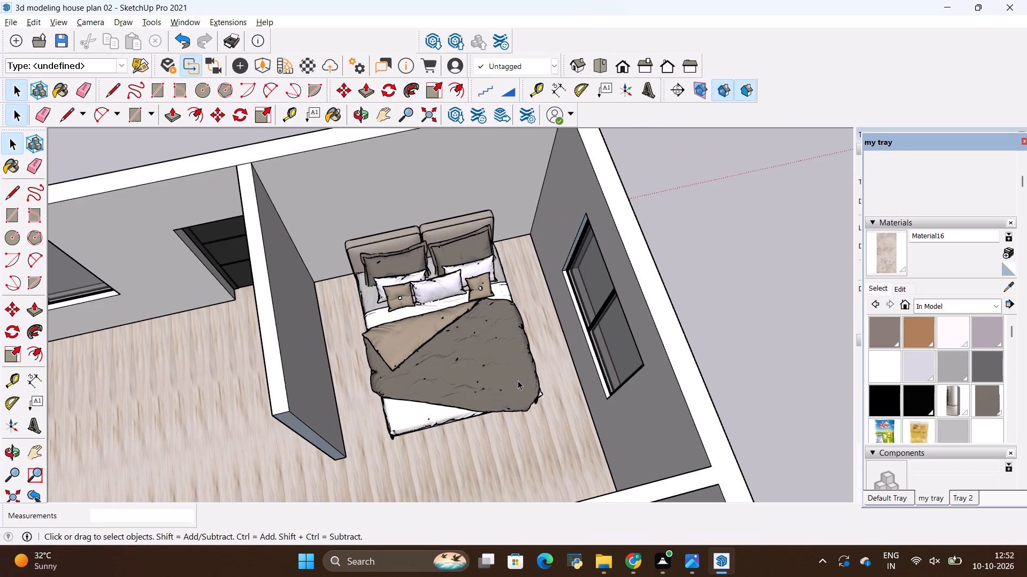
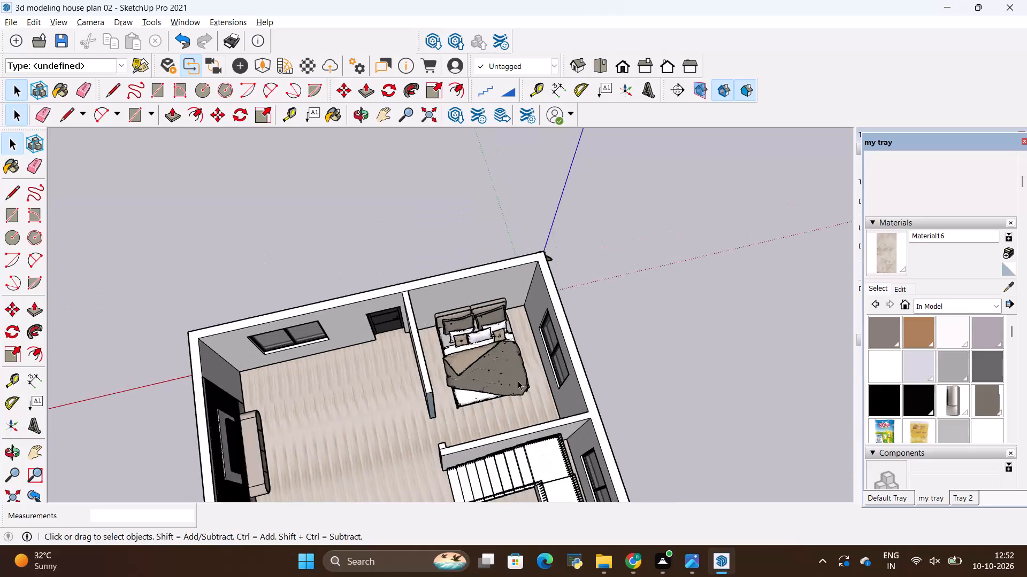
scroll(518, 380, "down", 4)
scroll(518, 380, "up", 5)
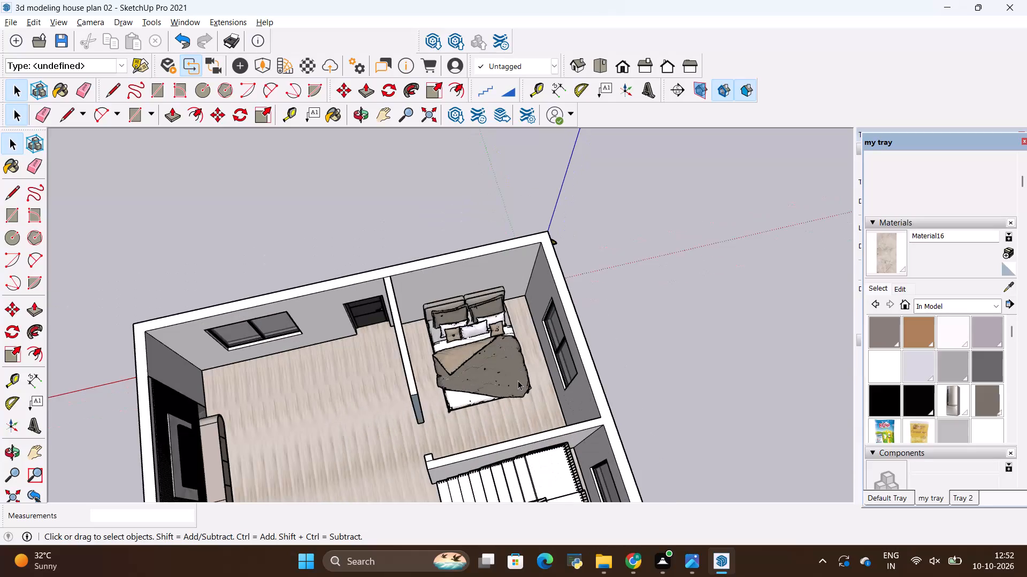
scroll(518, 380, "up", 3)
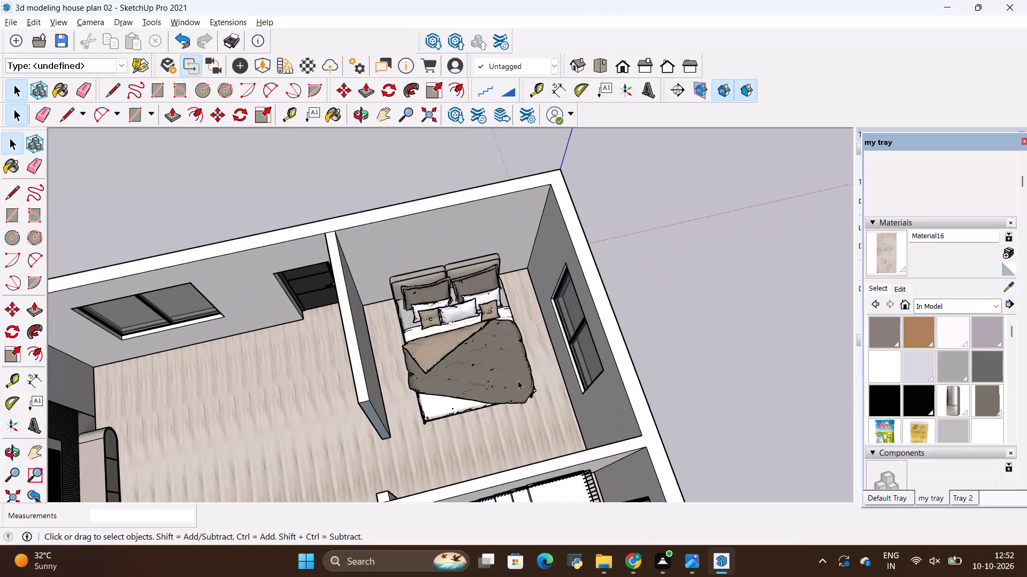
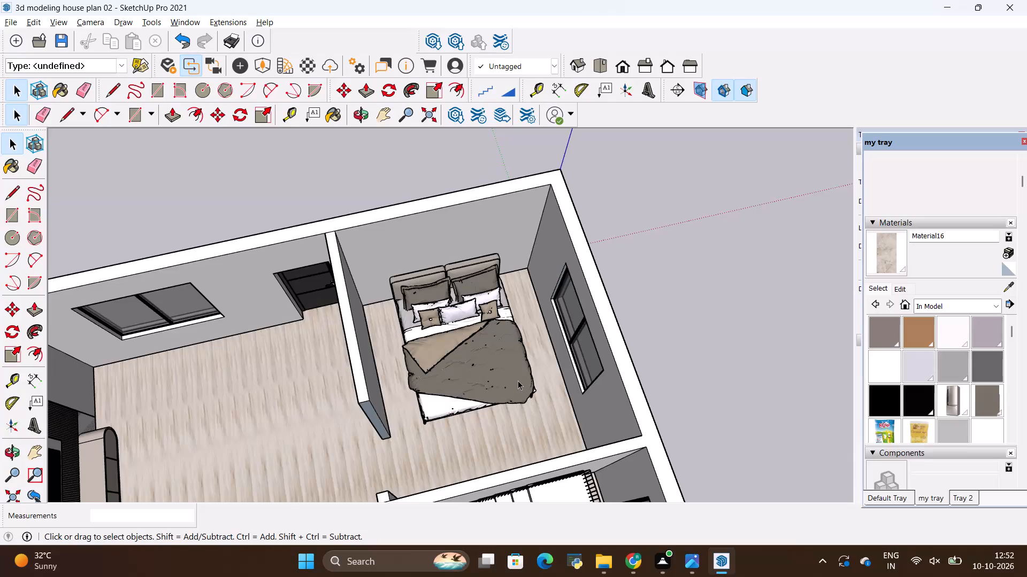
Examine the bed's placement in the corner bedroom beside the living room and the overall furnished house plan.
scroll(461, 367, "up", 4)
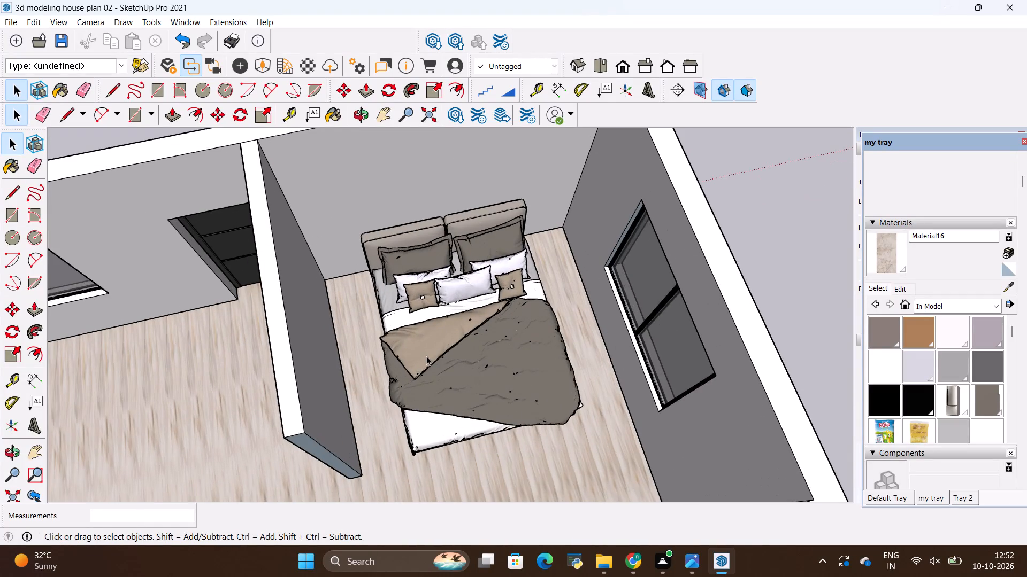
scroll(426, 355, "down", 8)
key("space")
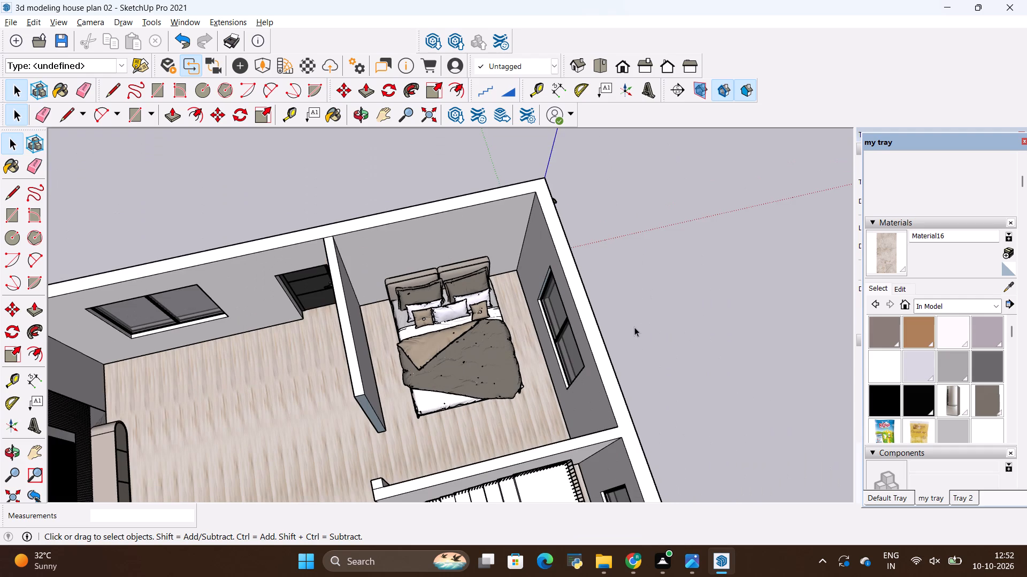
left_click(634, 327)
scroll(404, 313, "up", 6)
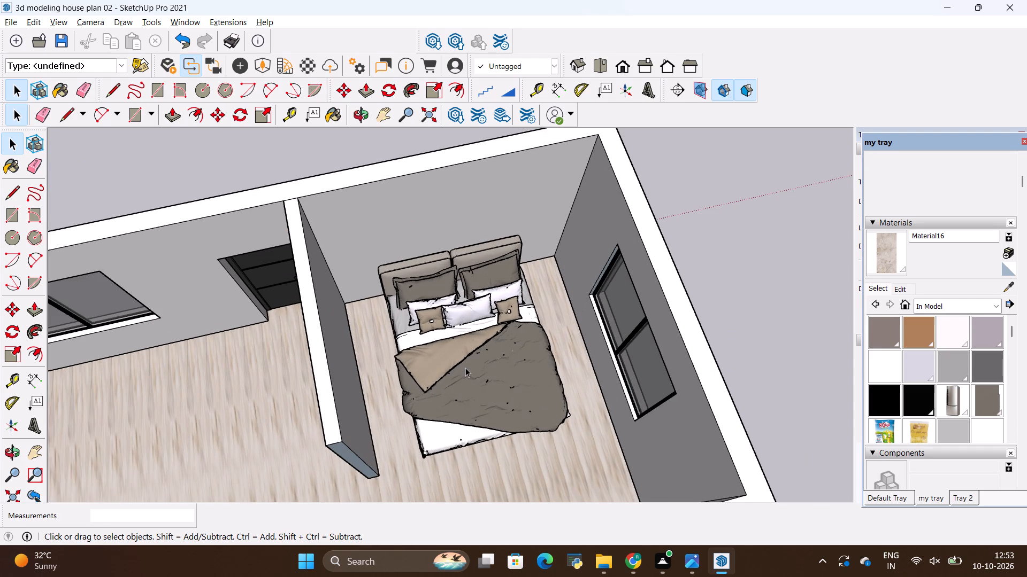
scroll(465, 368, "down", 4)
middle_click_drag(462, 391, 457, 392)
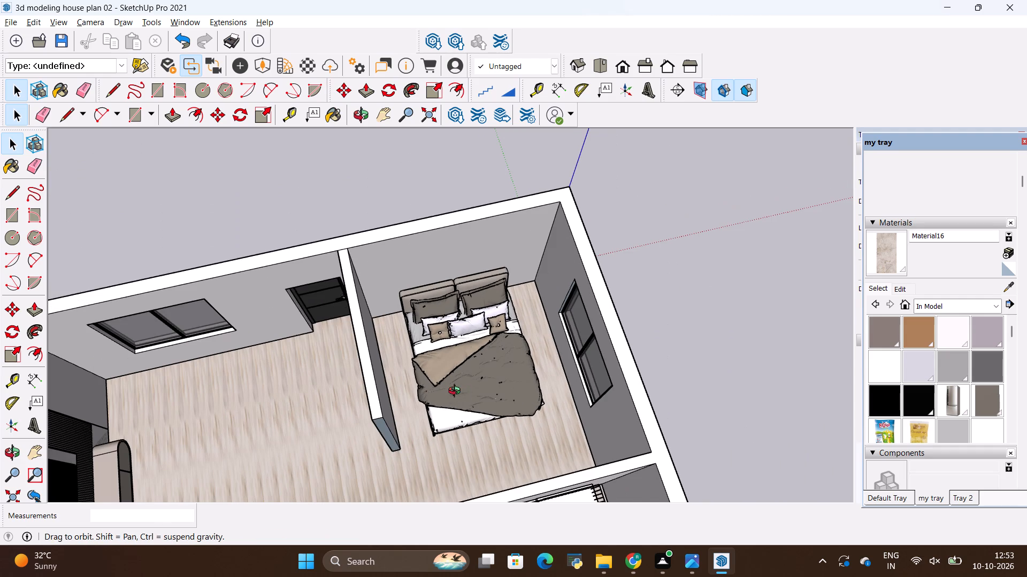
middle_click_drag(457, 392, 448, 336)
scroll(448, 336, "up", 7)
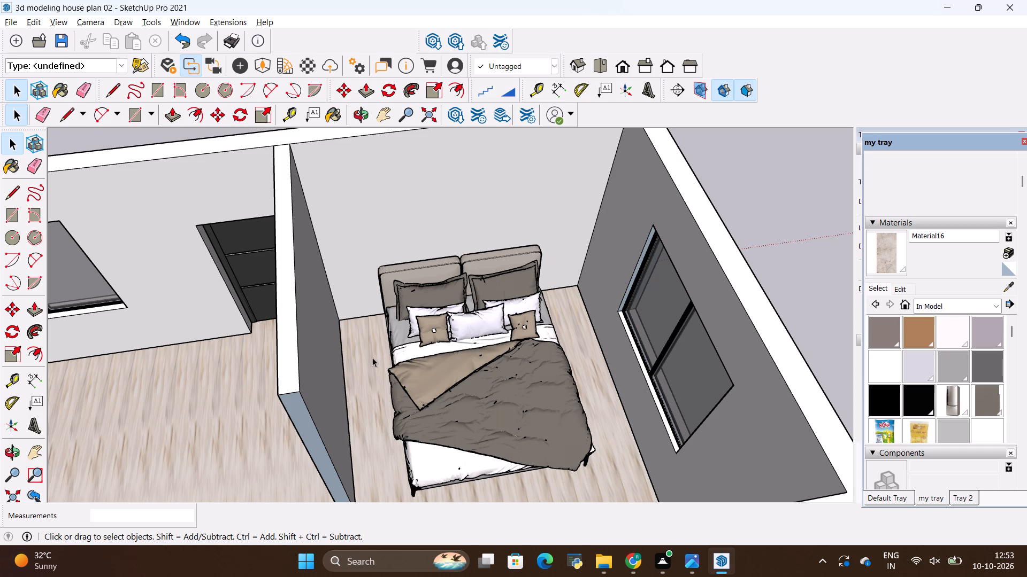
scroll(395, 352, "down", 13)
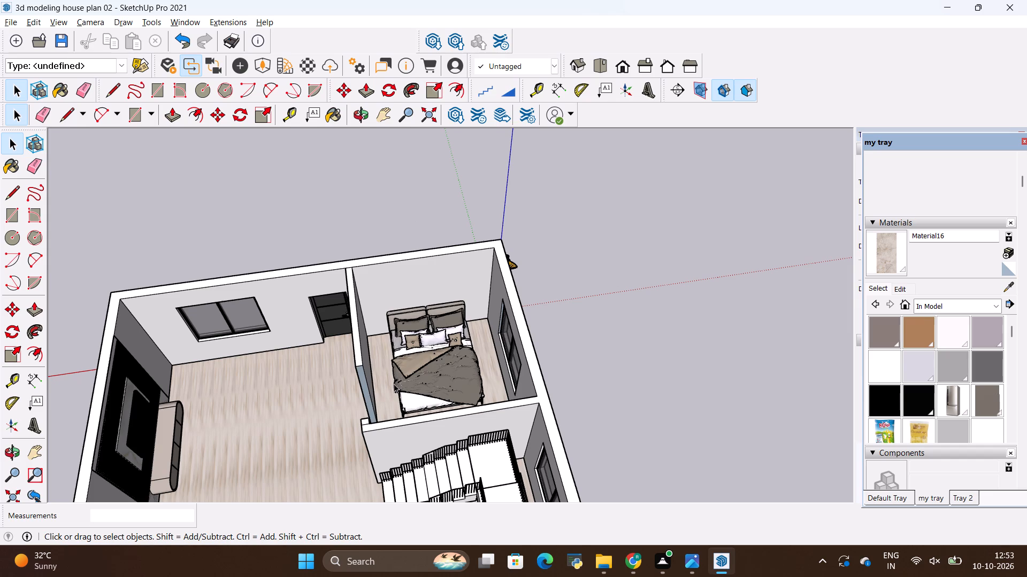
middle_click_drag(384, 403, 452, 472)
scroll(487, 391, "up", 9)
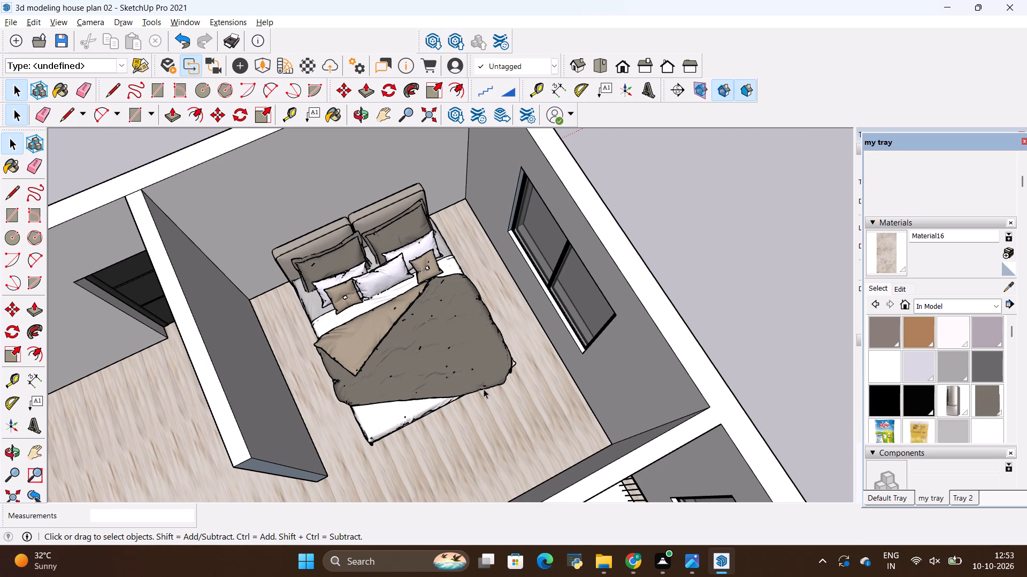
scroll(484, 389, "down", 16)
key("space")
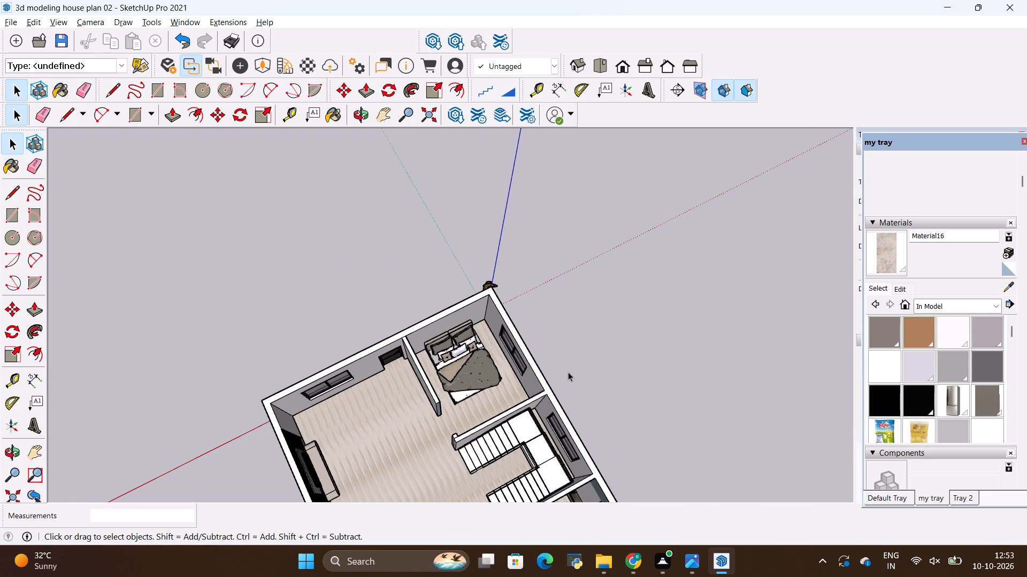
left_click(568, 372)
scroll(563, 375, "down", 19)
scroll(451, 321, "down", 7)
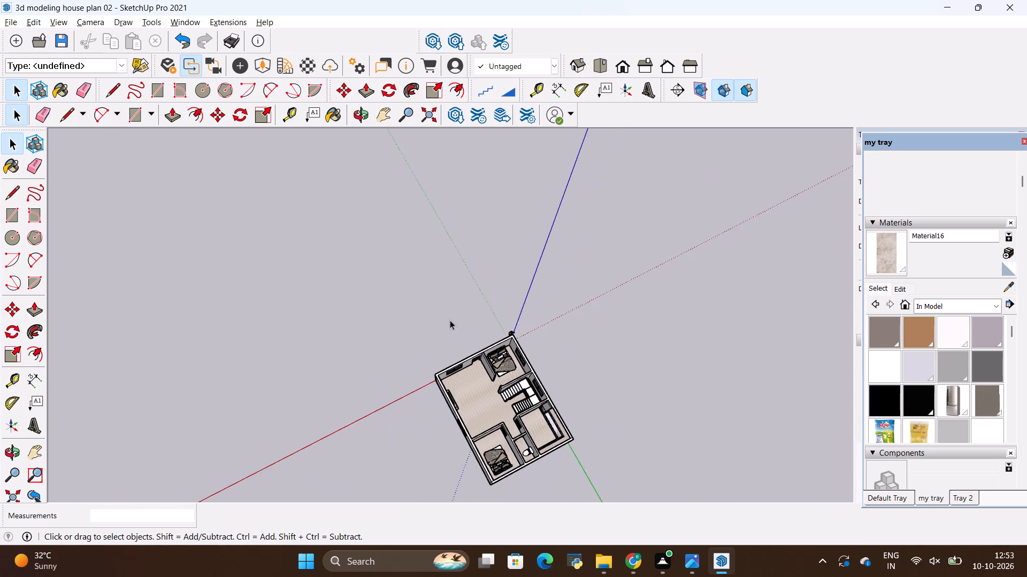
scroll(450, 320, "down", 6)
scroll(530, 446, "up", 10)
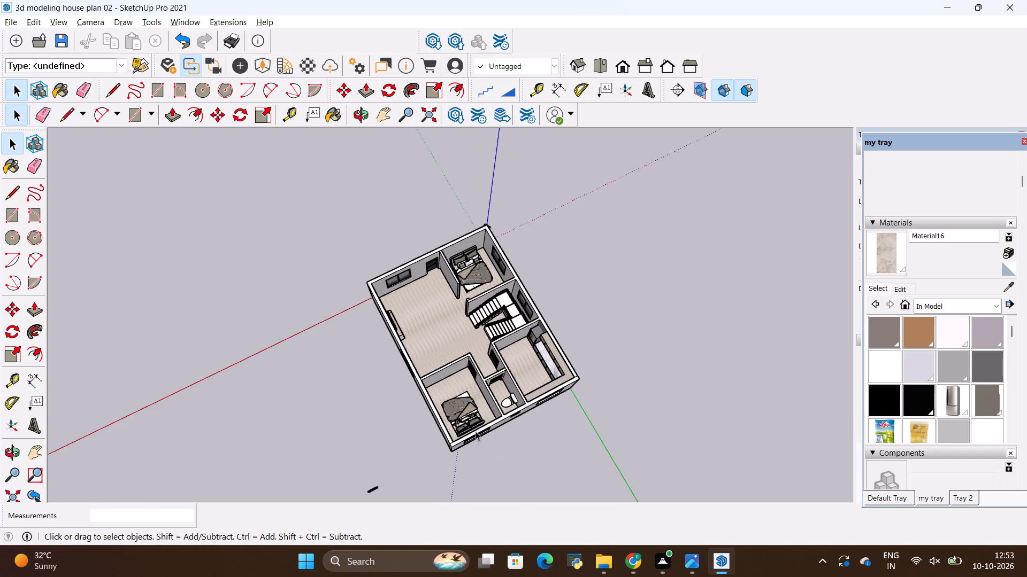
scroll(472, 402, "up", 5)
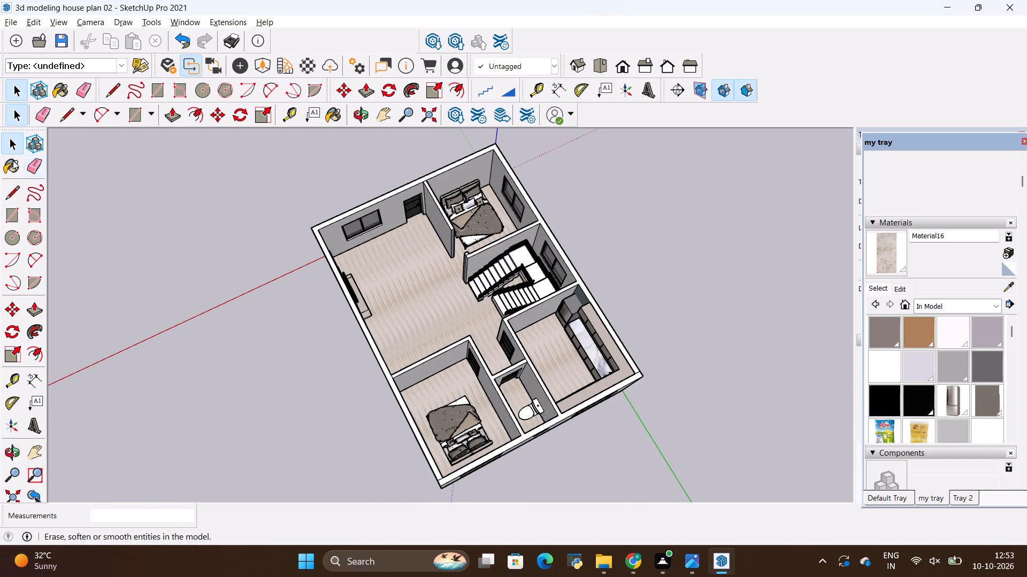
Import the sofa+(2) model from the Downloads folder and place it on the open ground outside the living room.
left_click(7, 26)
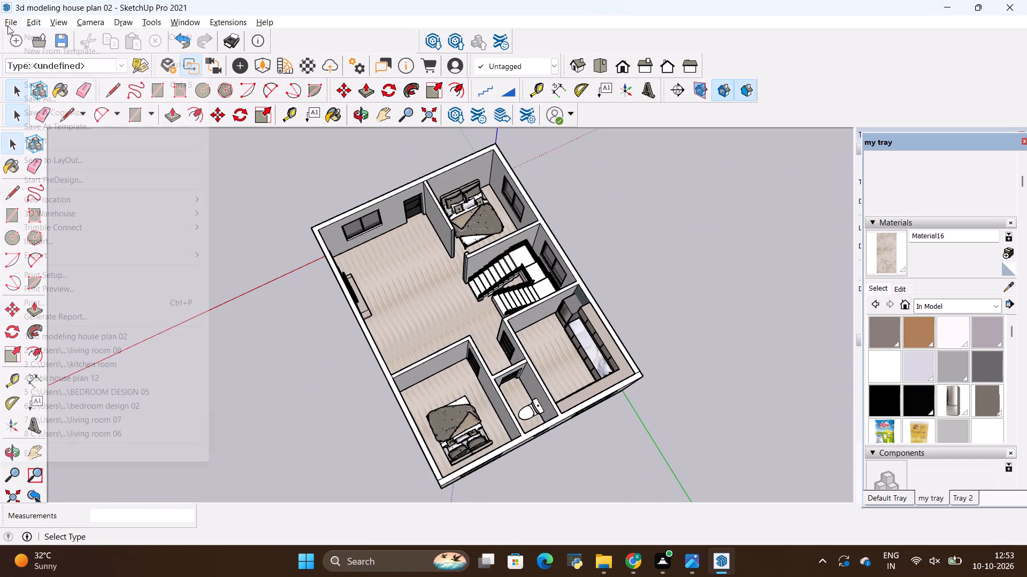
left_click(78, 238)
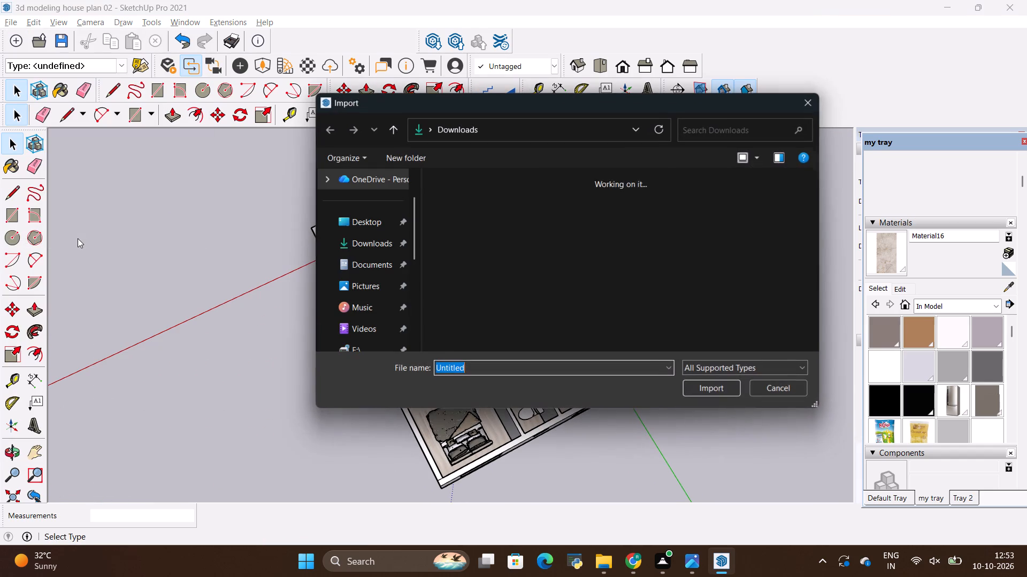
scroll(569, 266, "down", 1)
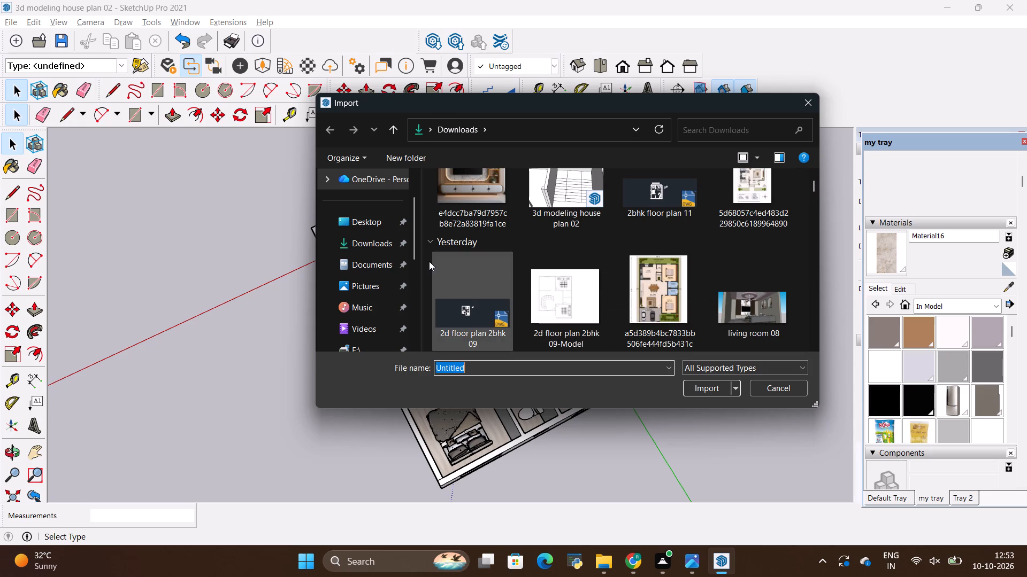
left_click(357, 251)
scroll(486, 275, "down", 9)
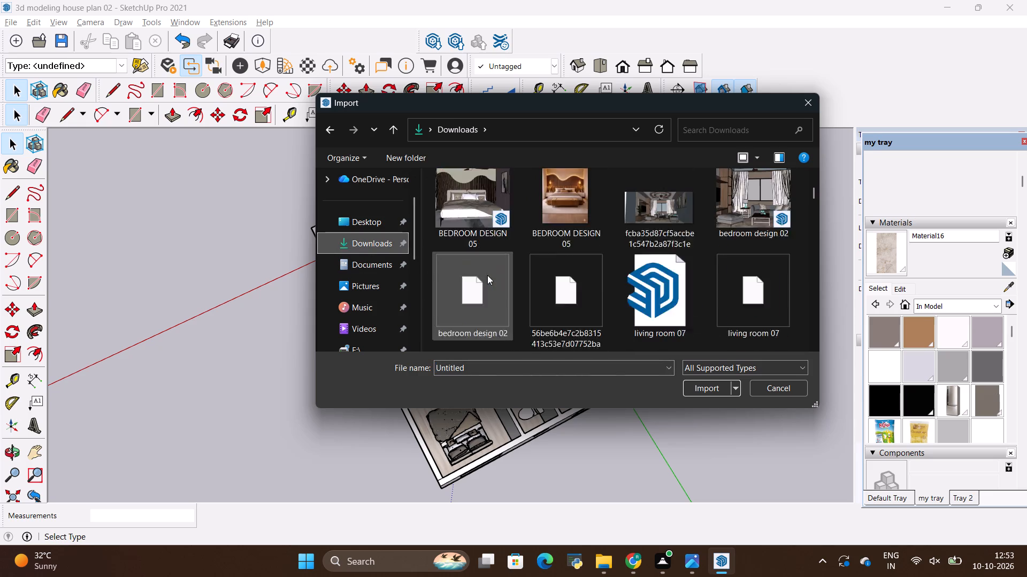
scroll(487, 275, "down", 16)
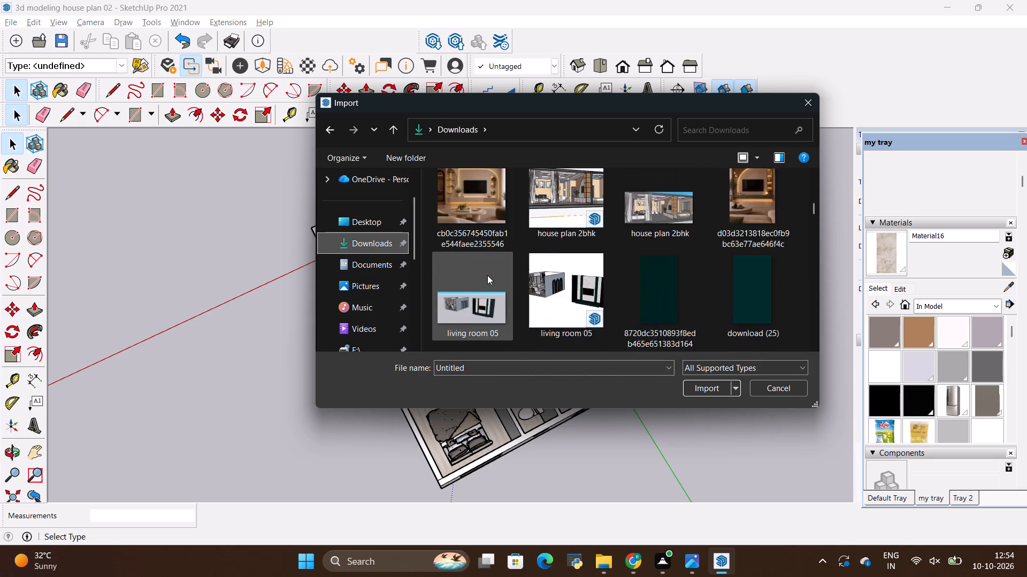
scroll(487, 275, "down", 7)
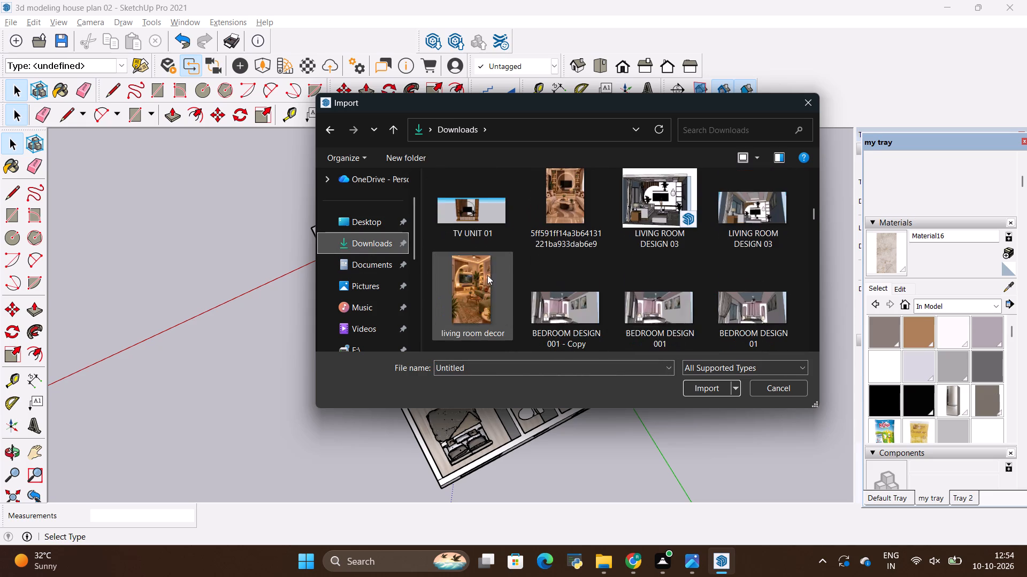
scroll(487, 275, "down", 1)
scroll(565, 277, "up", 1)
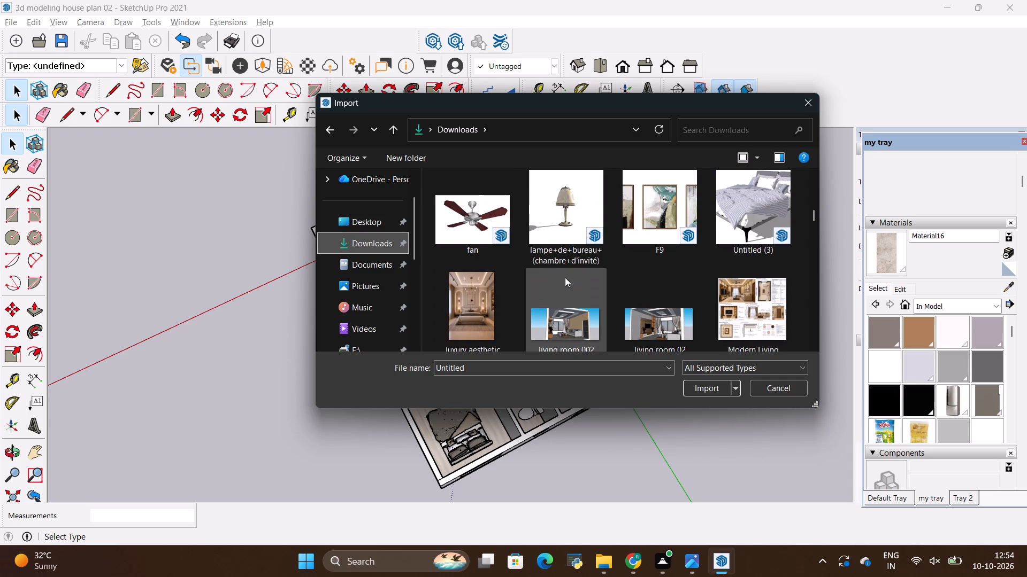
scroll(566, 277, "up", 2)
scroll(566, 277, "down", 8)
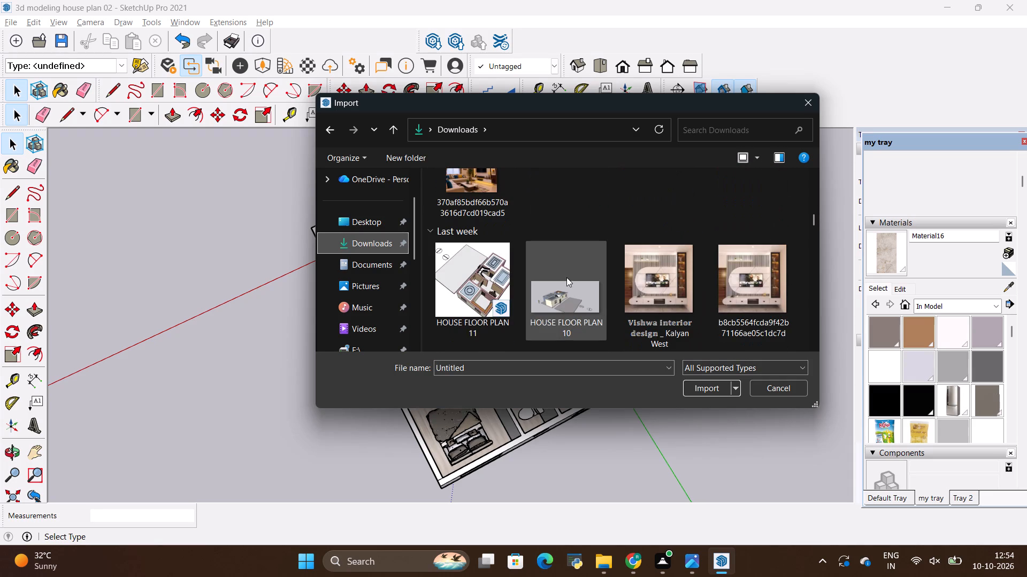
scroll(566, 277, "down", 3)
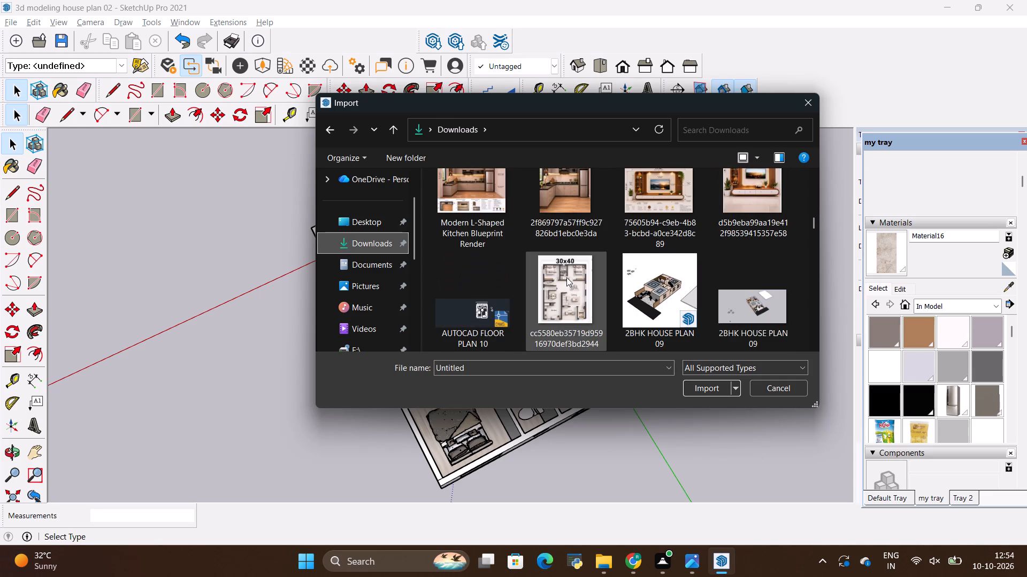
scroll(566, 277, "down", 3)
scroll(566, 277, "up", 1)
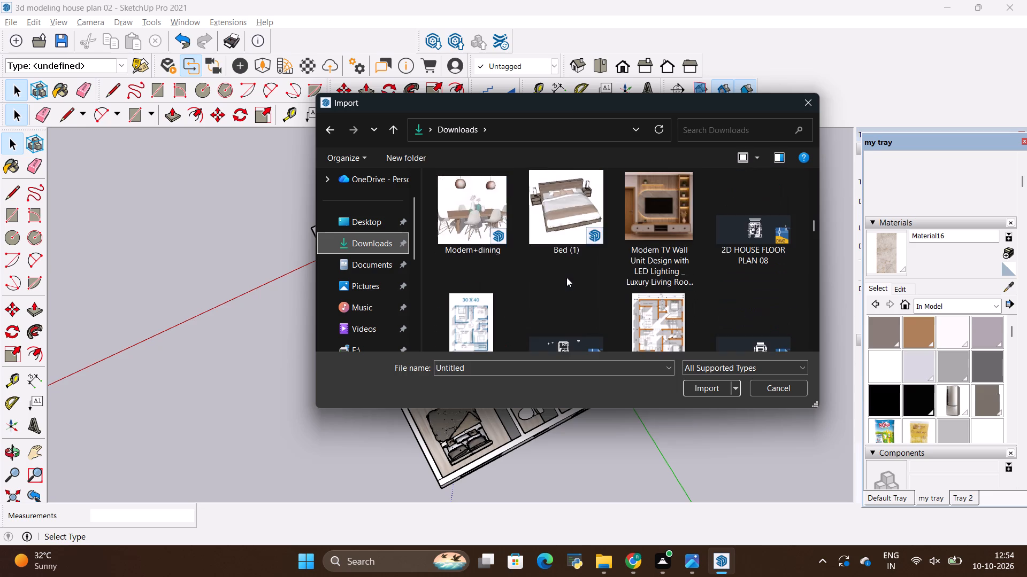
scroll(566, 277, "down", 5)
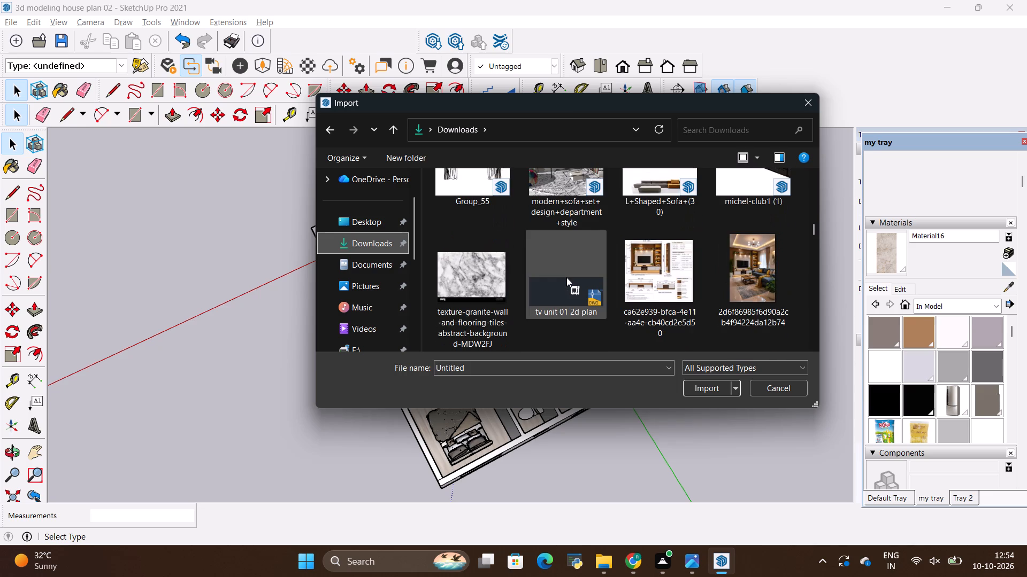
scroll(566, 277, "up", 1)
scroll(566, 277, "down", 6)
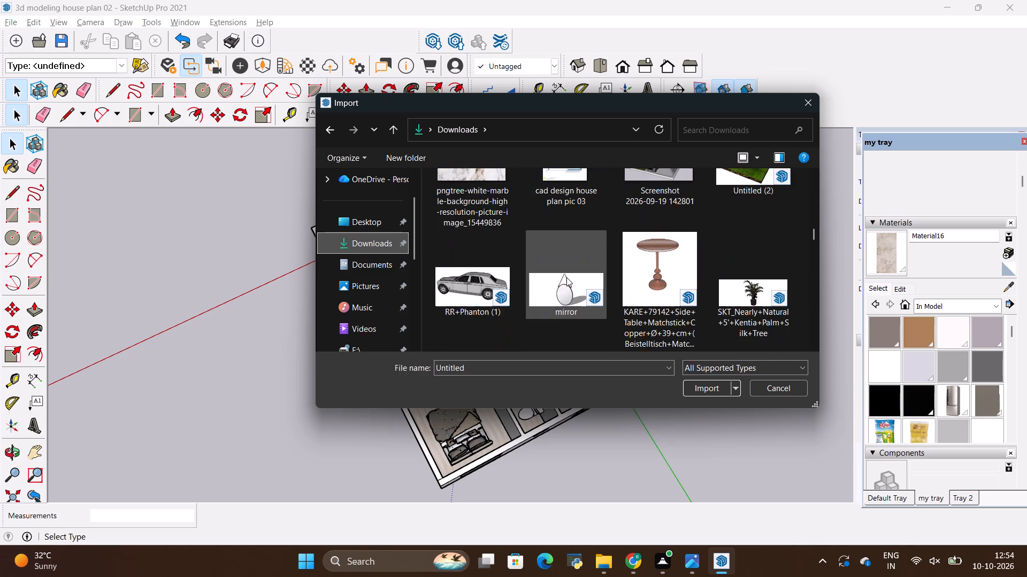
scroll(566, 277, "down", 3)
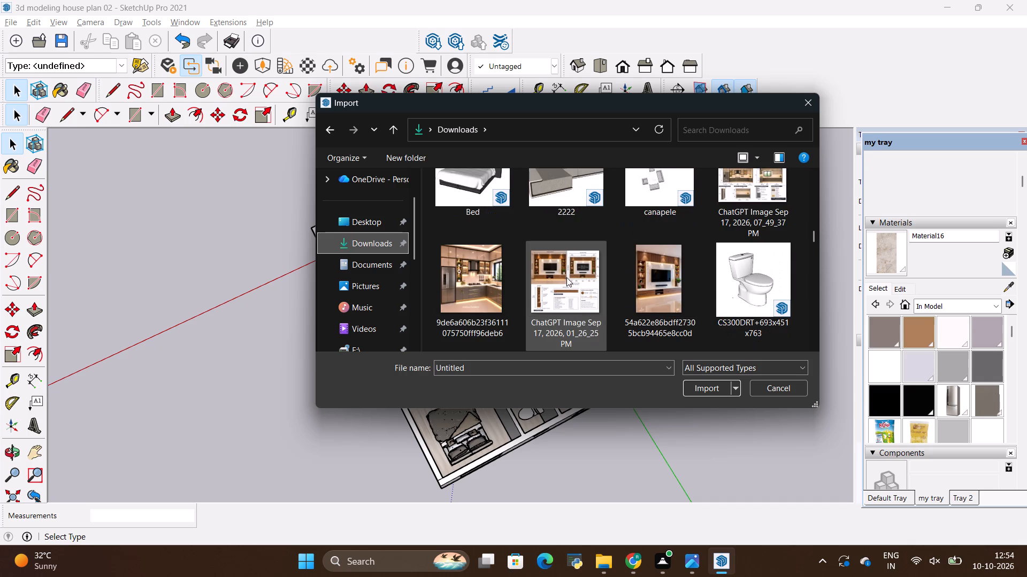
scroll(566, 277, "up", 1)
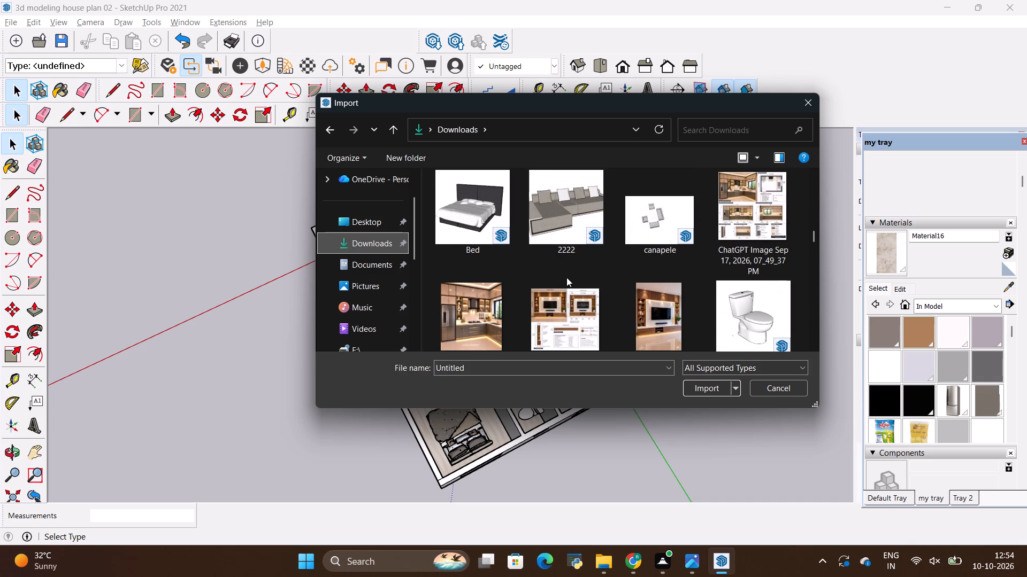
scroll(566, 277, "down", 2)
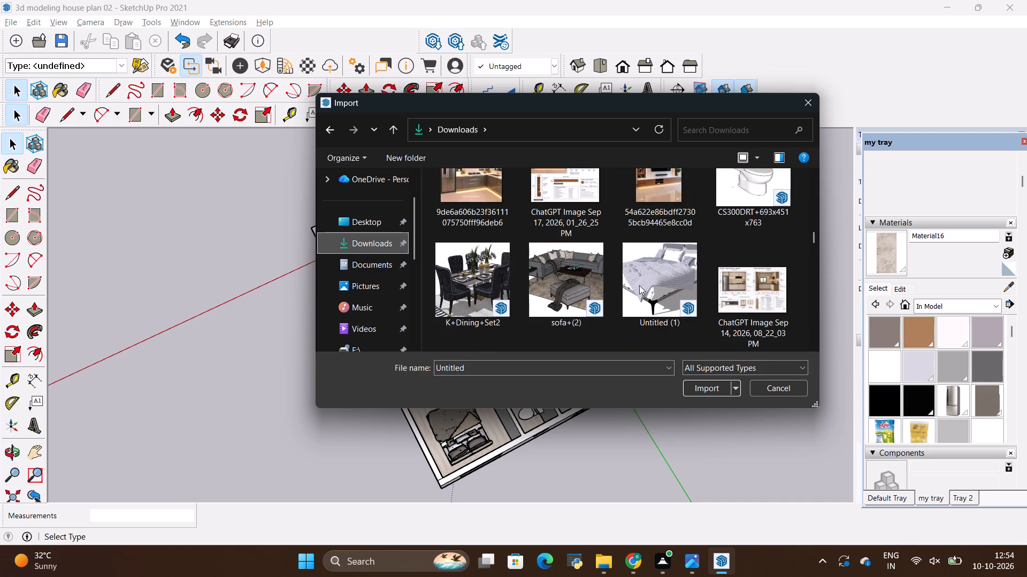
left_click(578, 285)
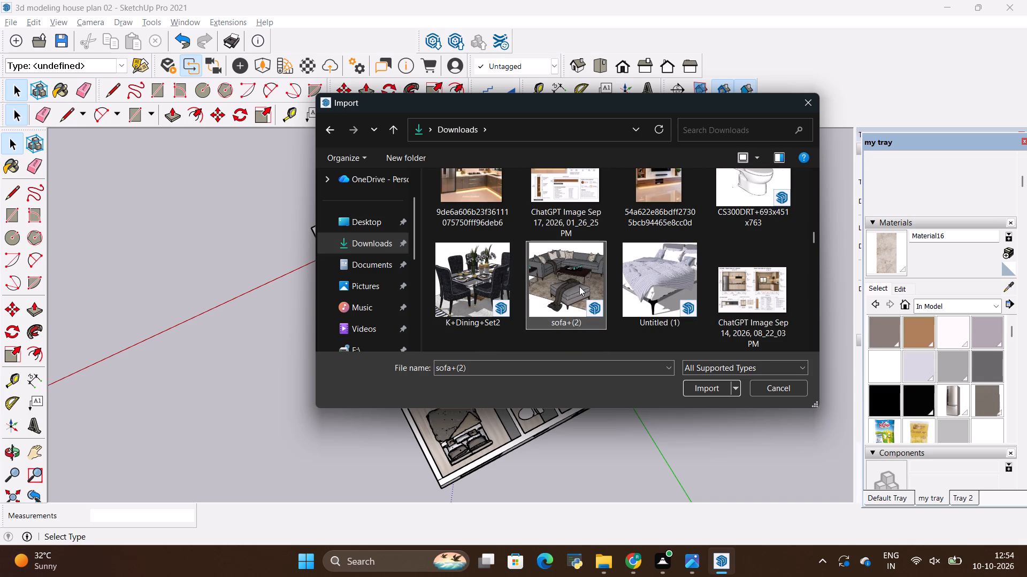
left_click(691, 381)
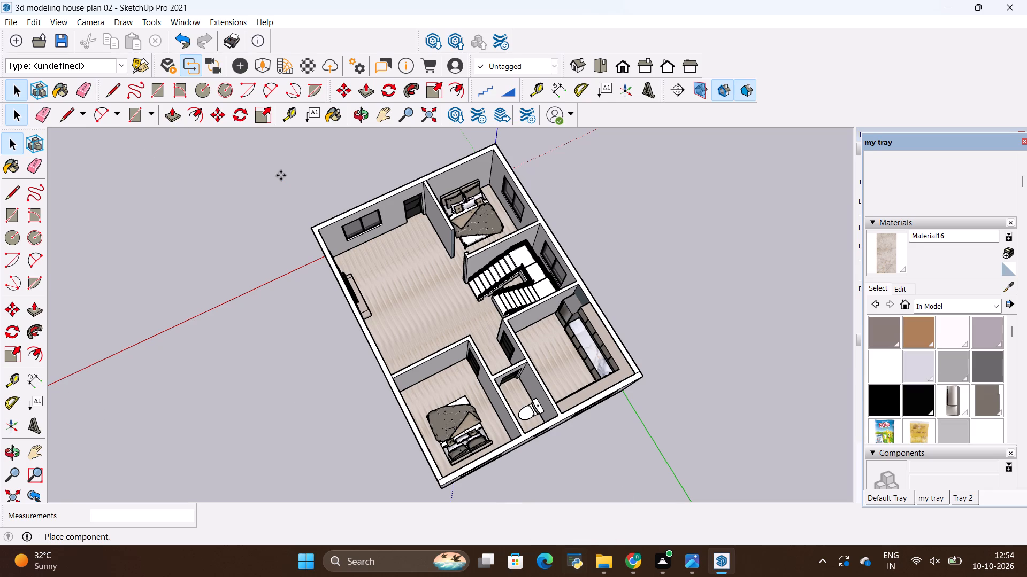
left_click(228, 244)
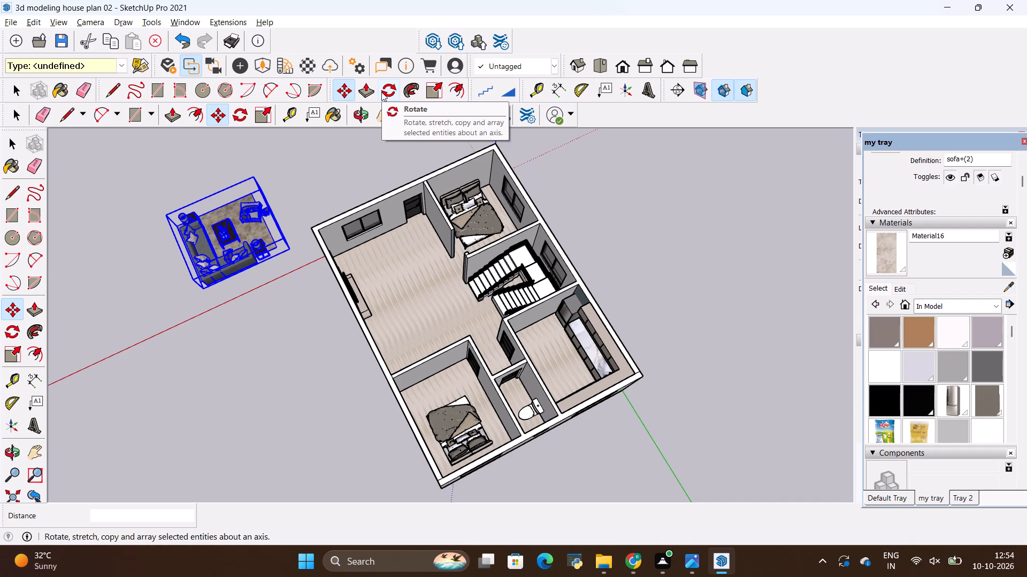
Rotate the imported sofa set 90 degrees on the ground plane about a point near the red axis.
left_click(381, 92)
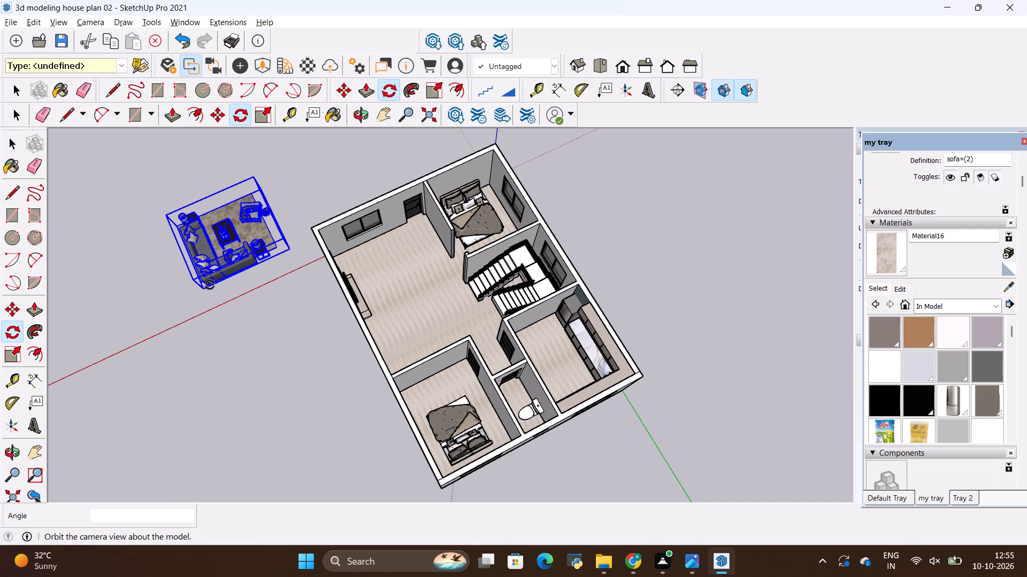
left_click(186, 330)
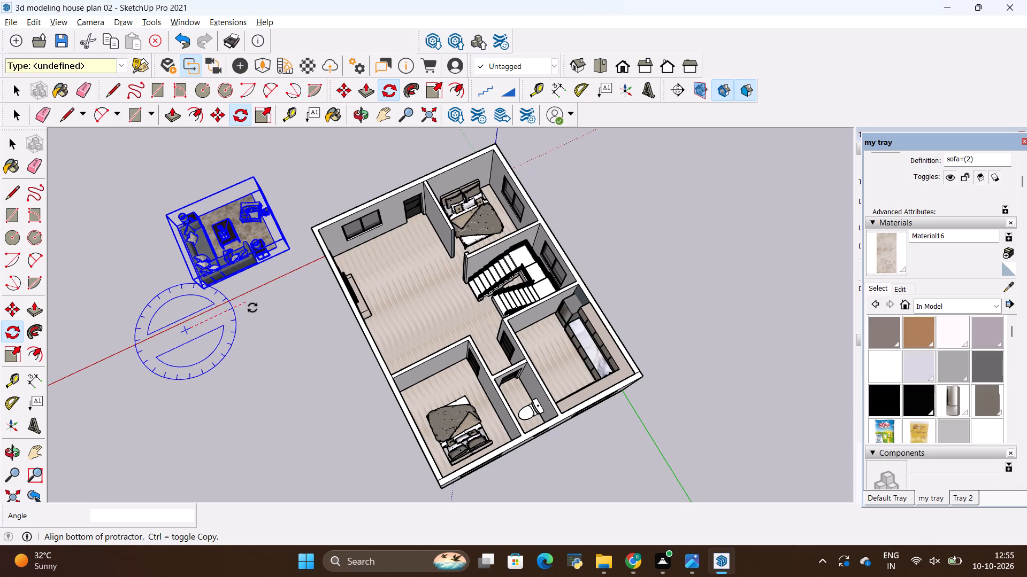
left_click(264, 301)
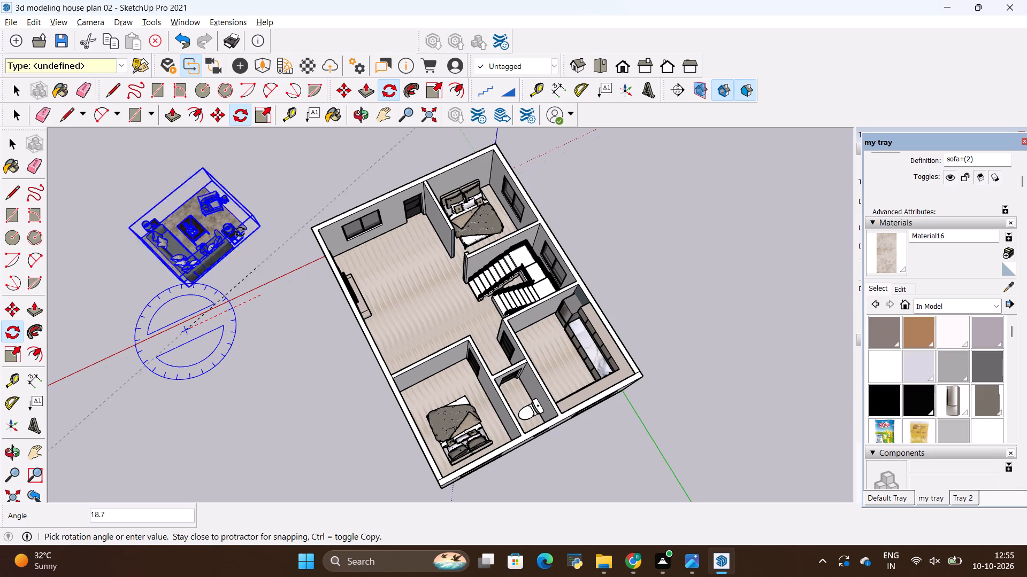
left_click(139, 212)
key("space")
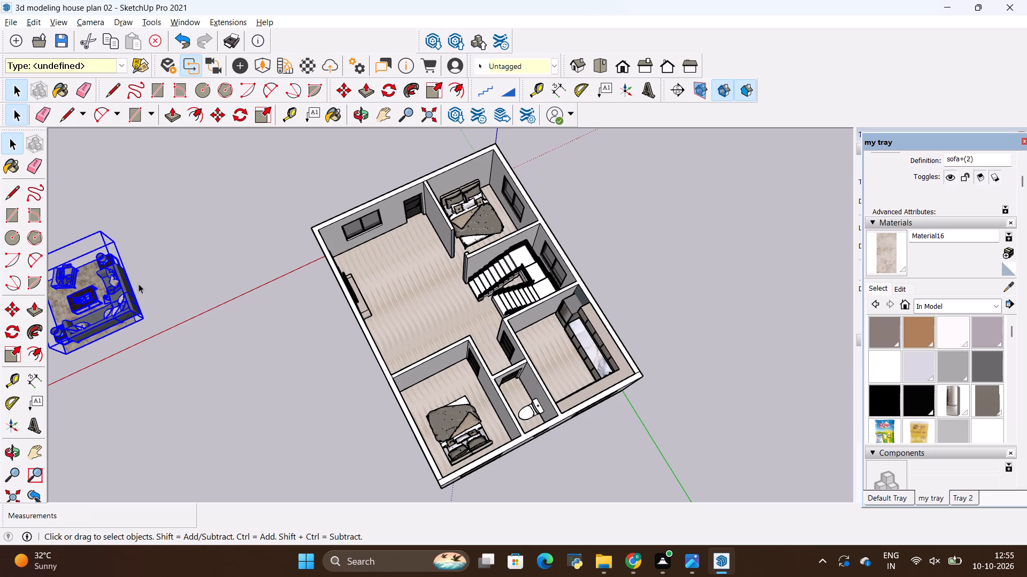
Move the sofa set from the open ground outside the house into the living room area.
left_click(149, 277)
left_click(108, 302)
key("m")
left_click(142, 322)
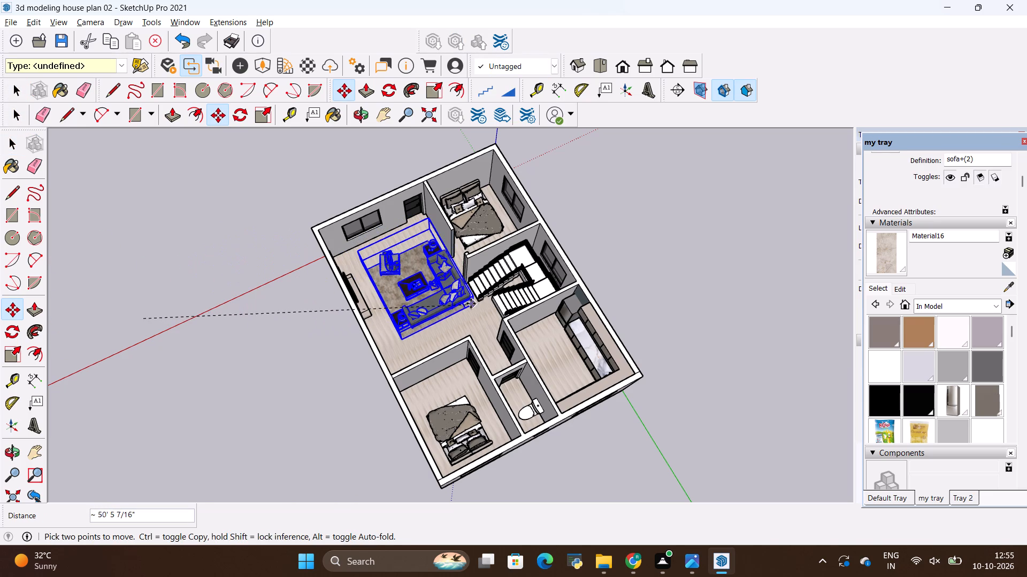
left_click(493, 331)
Reposition the sofa set by its bottom corner so it rests on the living room floor between the TV wall and the staircase.
scroll(444, 333, "up", 9)
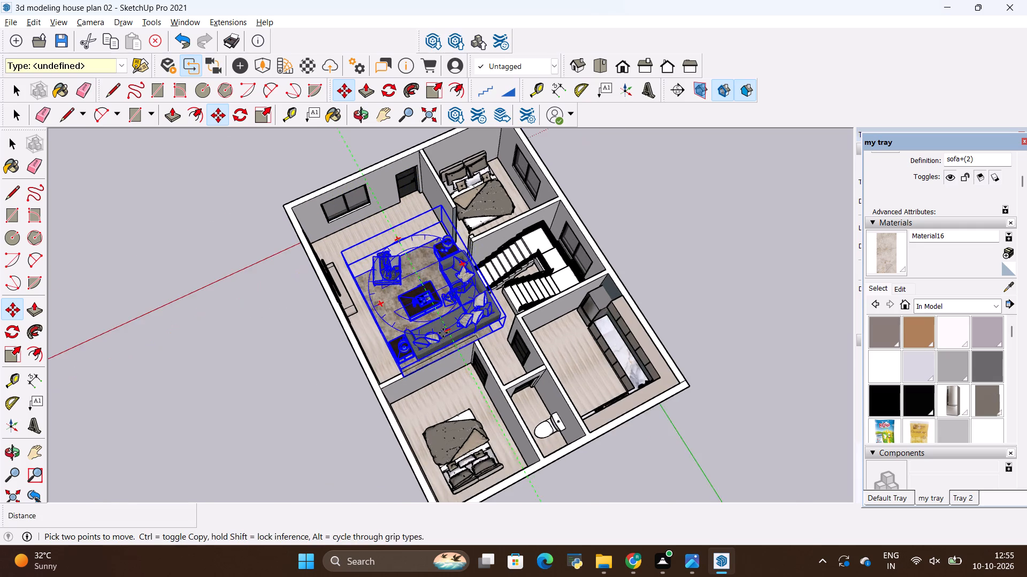
scroll(443, 333, "up", 4)
middle_click_drag(494, 391, 337, 274)
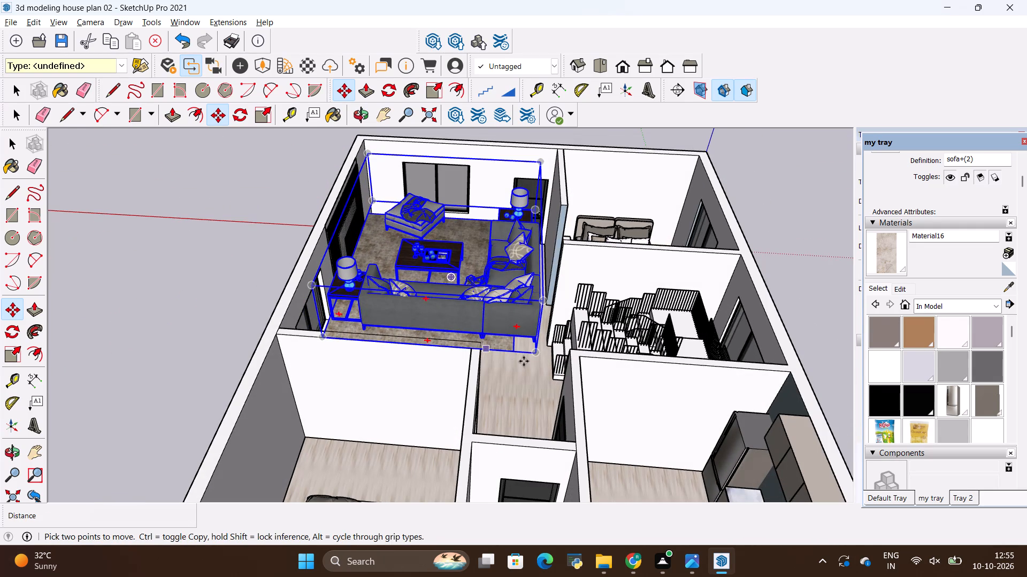
left_click(534, 353)
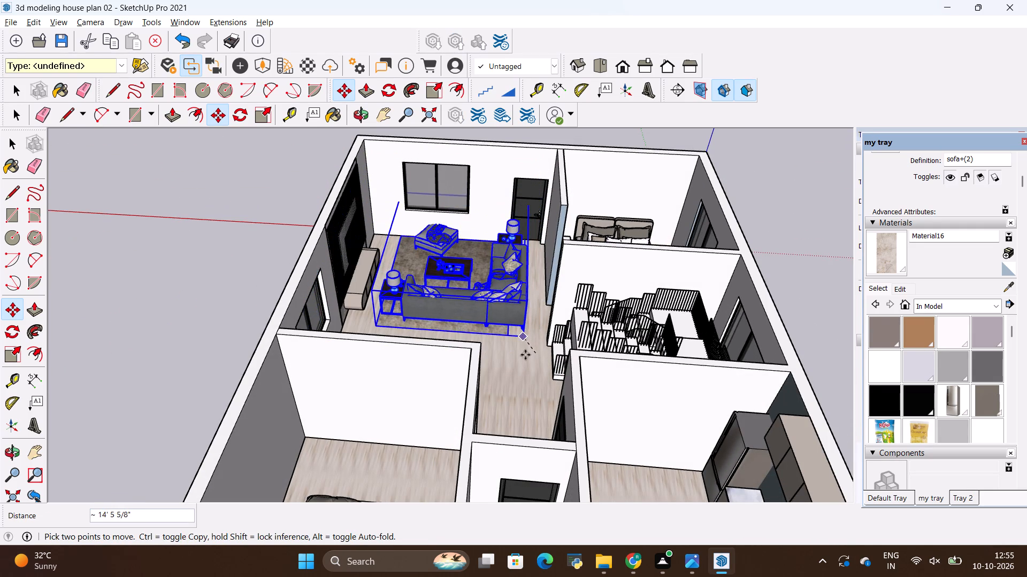
left_click(526, 359)
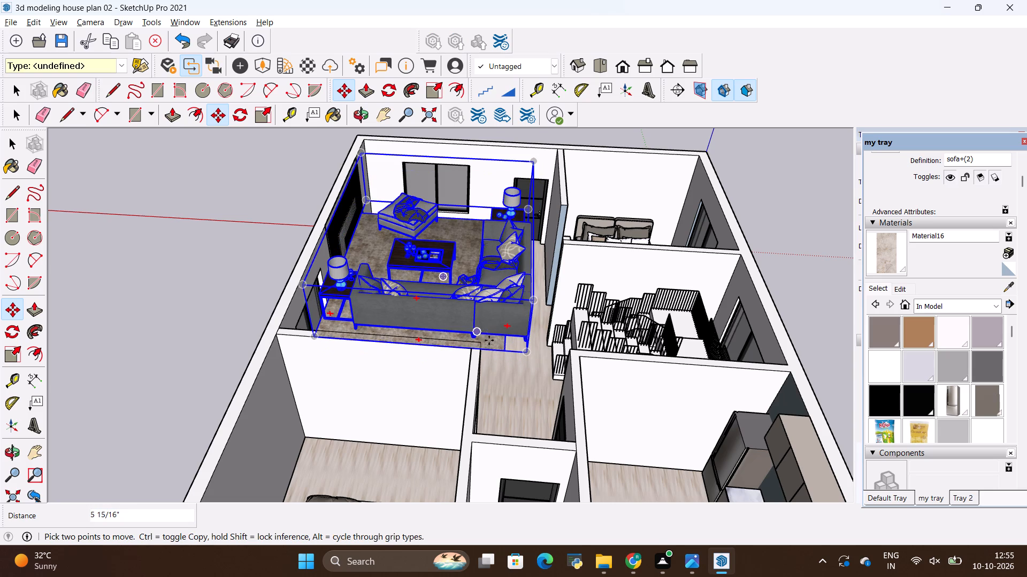
left_click(526, 354)
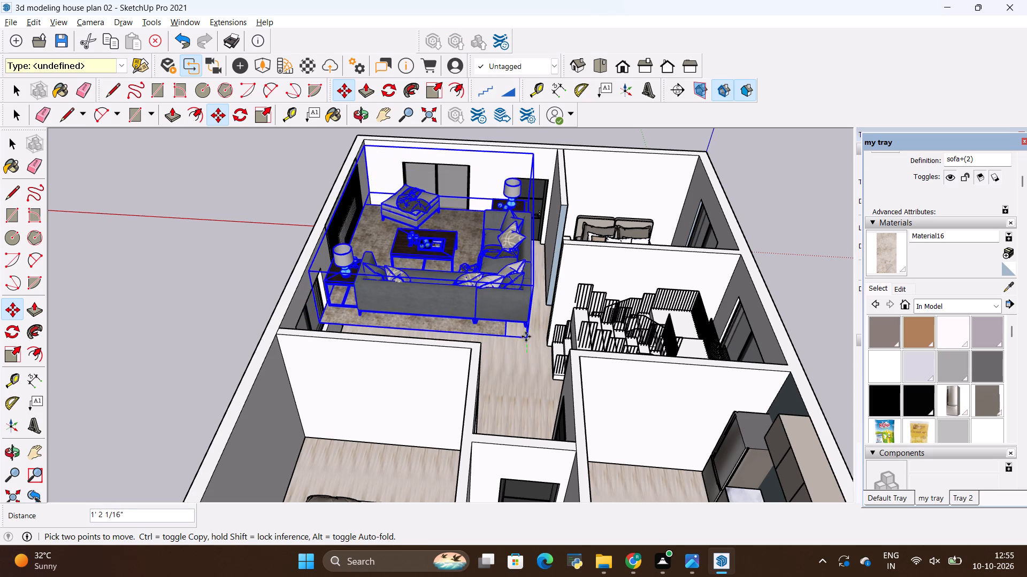
left_click(538, 373)
Move the sofa set about 4' 6" across the living room floor toward the wall of the bedroom beside the toilet room.
scroll(432, 271, "up", 12)
middle_click_drag(387, 332, 390, 342)
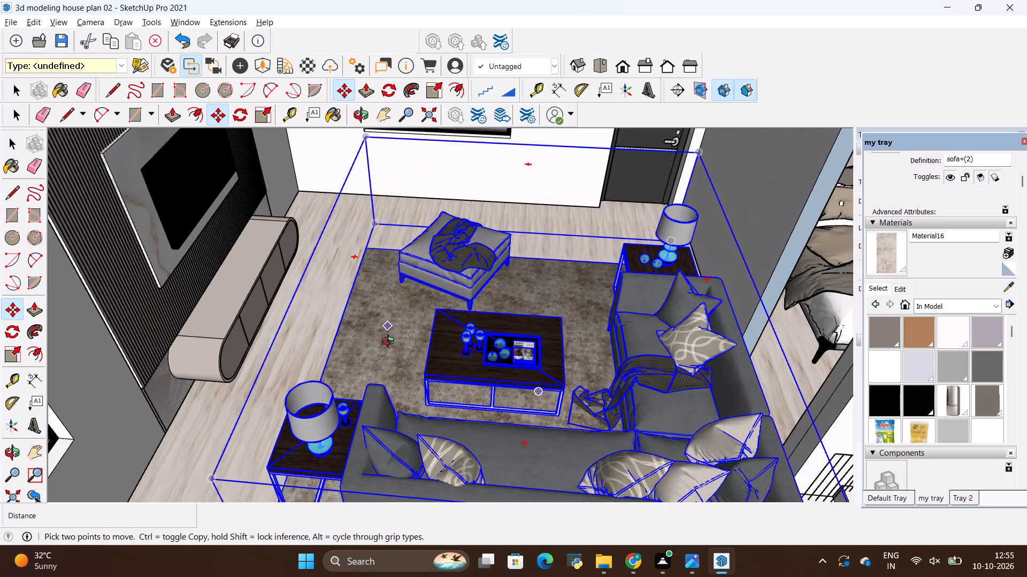
middle_click_drag(390, 342, 608, 424)
middle_click_drag(429, 328, 674, 287)
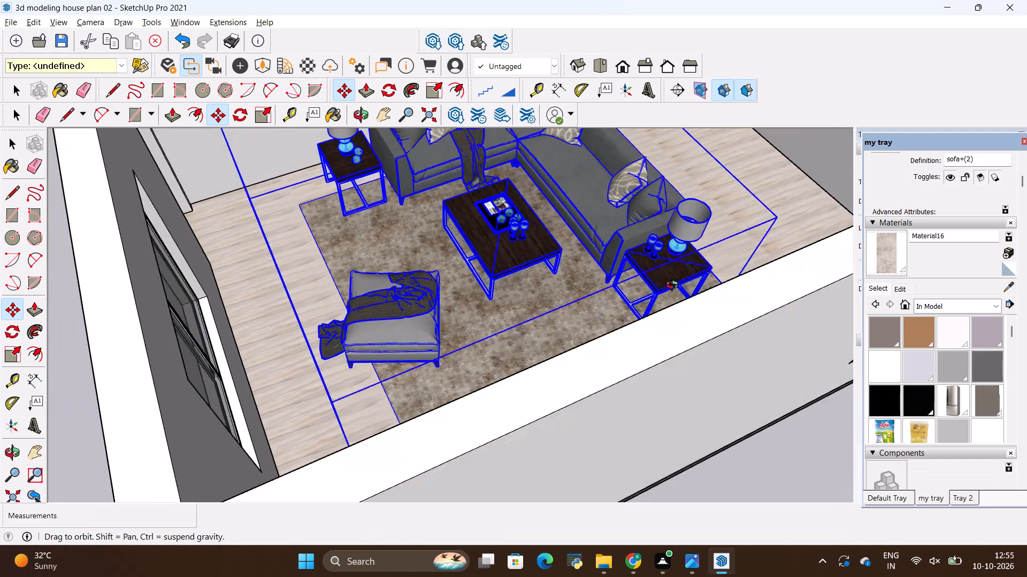
middle_click_drag(248, 356, 481, 417)
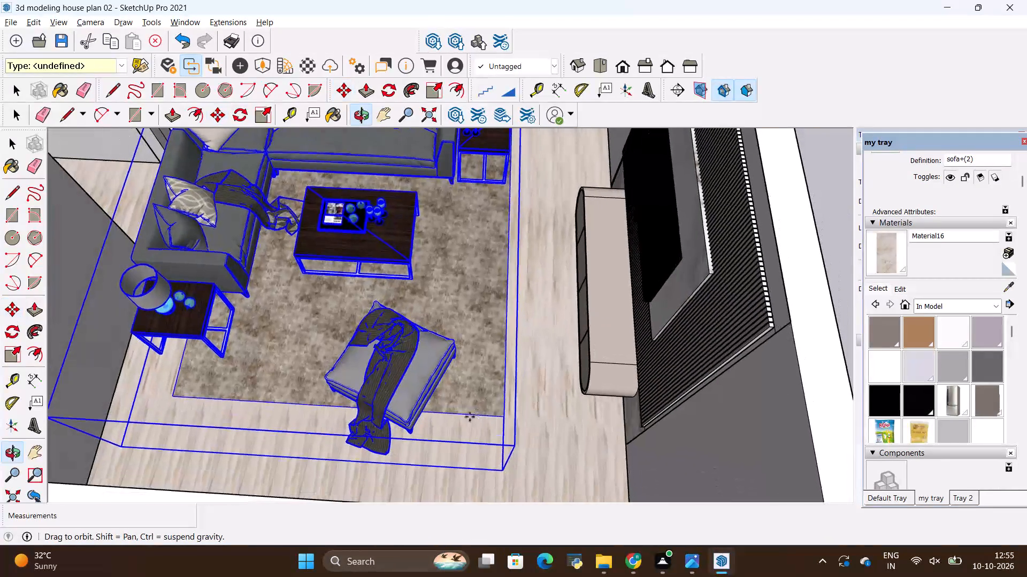
scroll(441, 410, "down", 6)
scroll(441, 405, "up", 1)
scroll(441, 405, "down", 10)
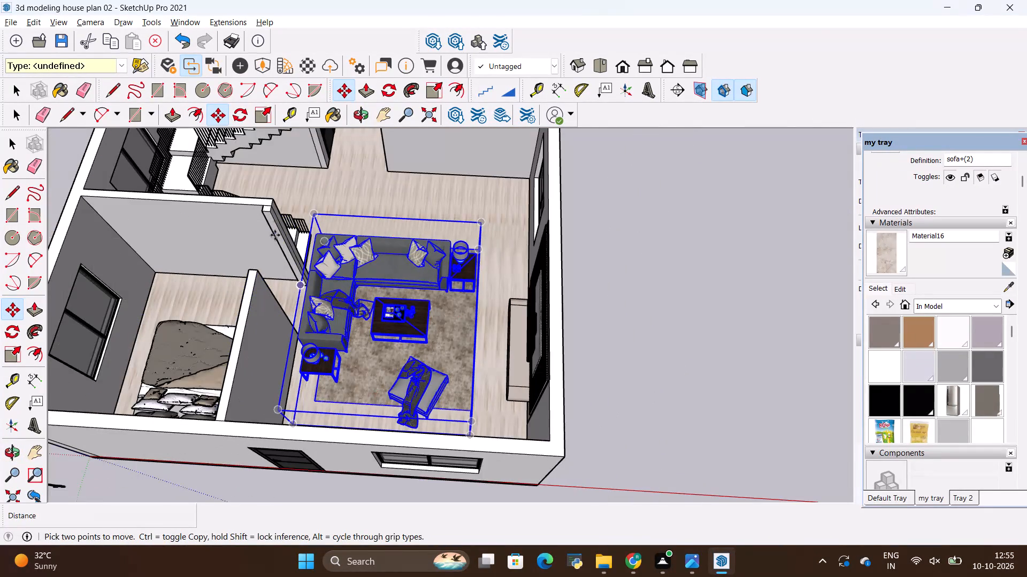
scroll(281, 205, "up", 7)
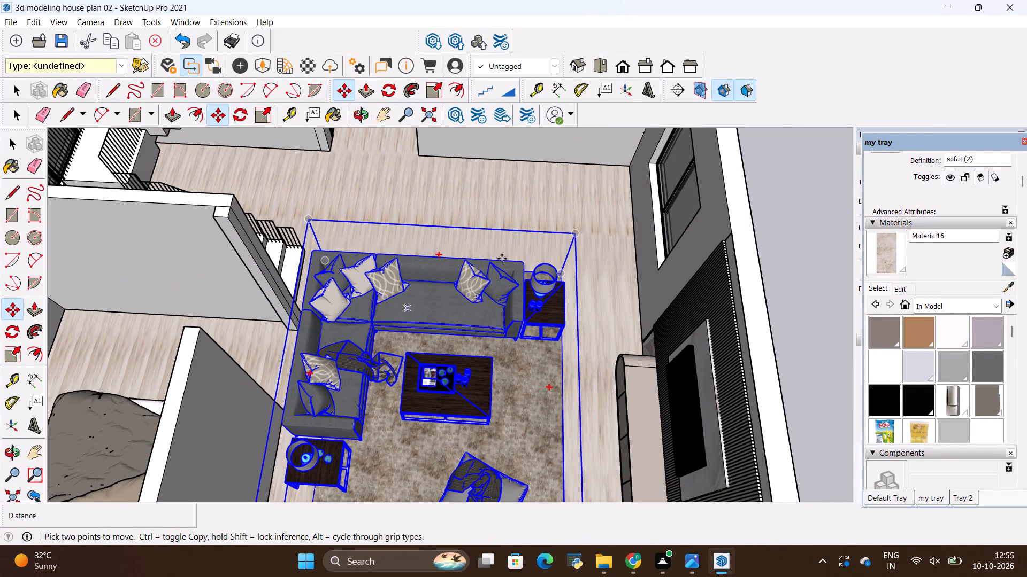
middle_click_drag(557, 270, 1, 253)
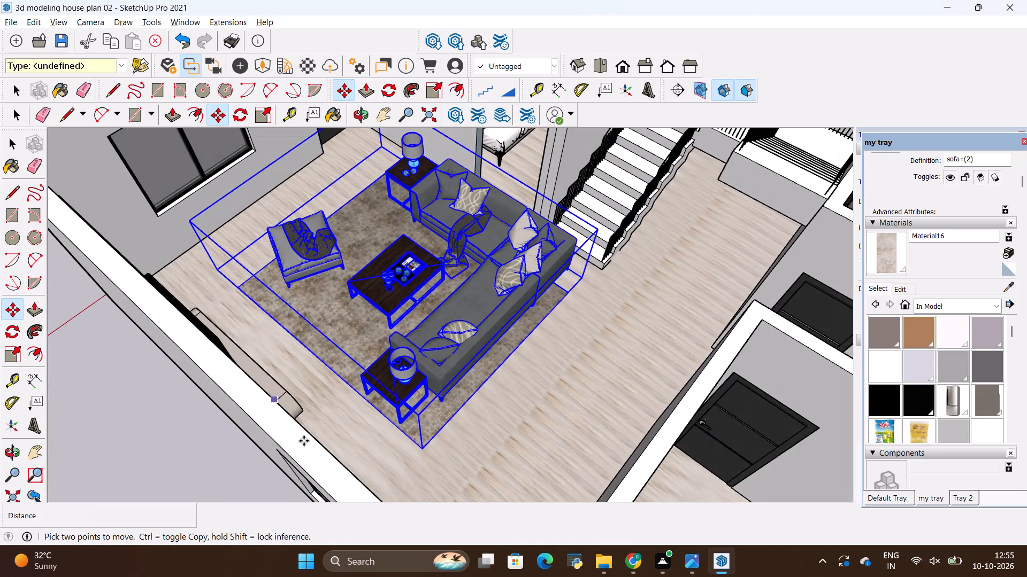
left_click(425, 450)
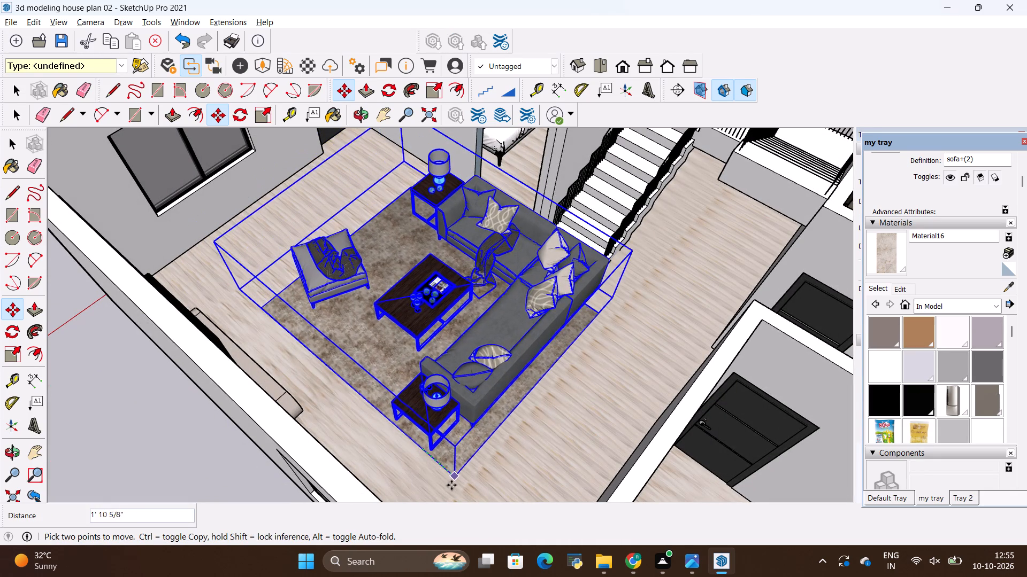
scroll(421, 446, "down", 11)
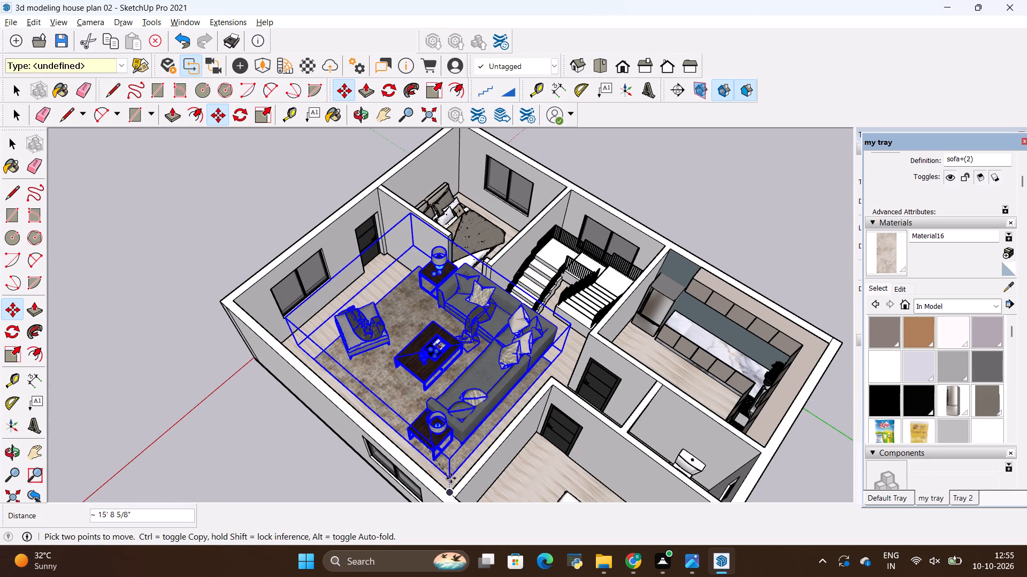
scroll(451, 478, "up", 14)
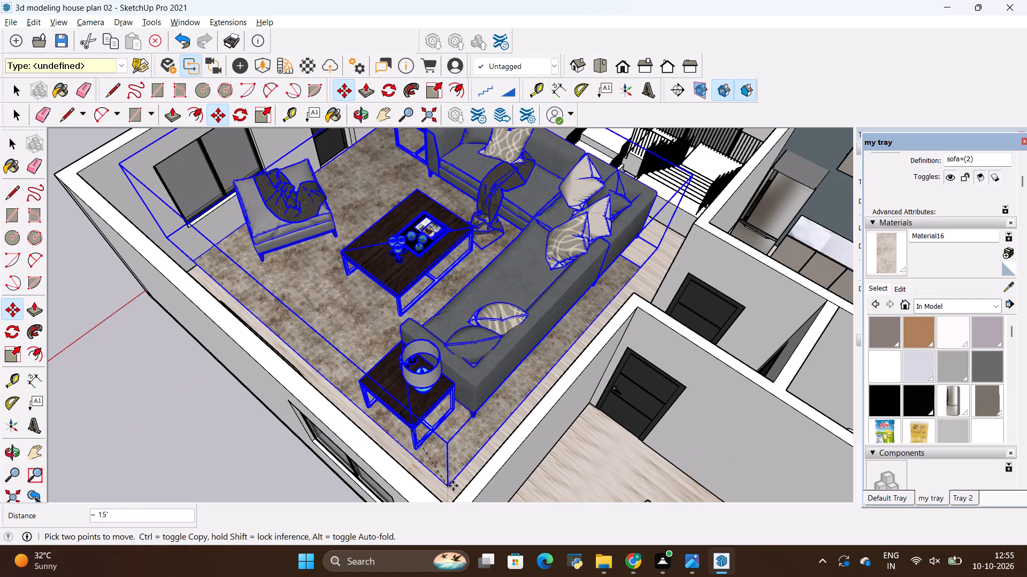
scroll(443, 477, "up", 9)
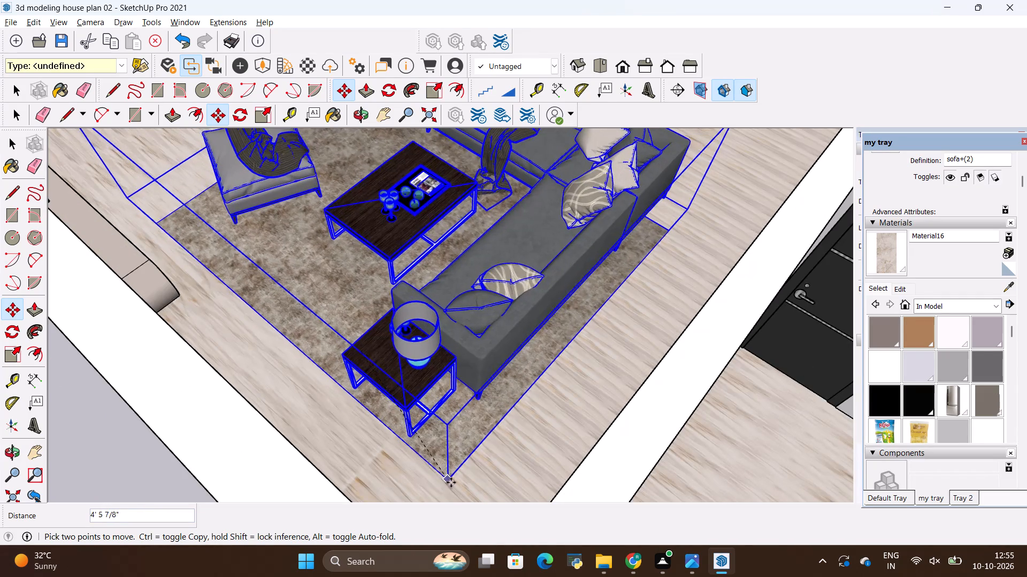
left_click(454, 486)
Examine the sofa set's placement relative to the TV unit, windows and staircase, and clear the selection.
scroll(458, 478, "down", 12)
scroll(512, 454, "down", 6)
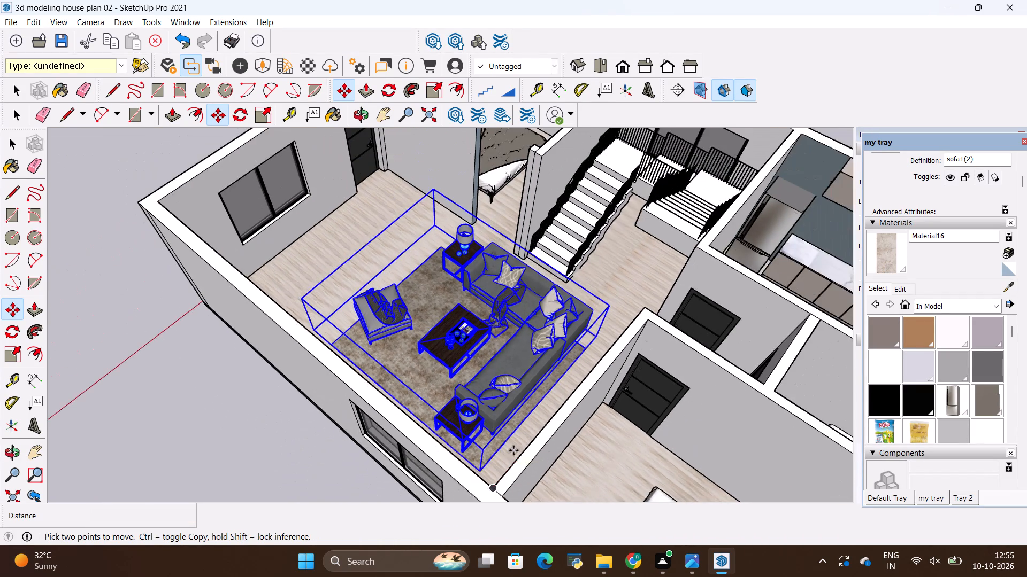
middle_click_drag(569, 384, 120, 361)
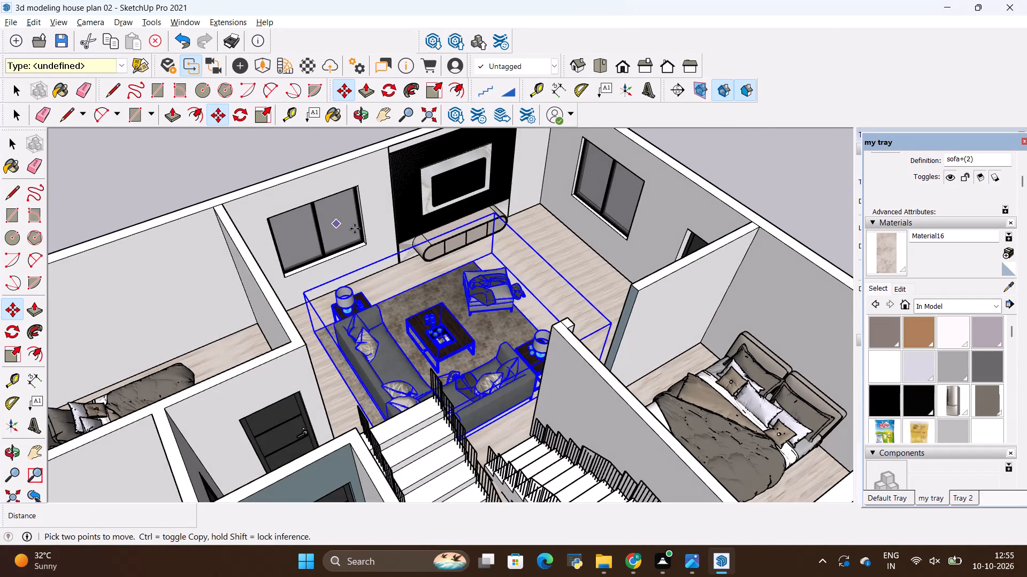
scroll(356, 229, "up", 5)
middle_click_drag(408, 376, 380, 305)
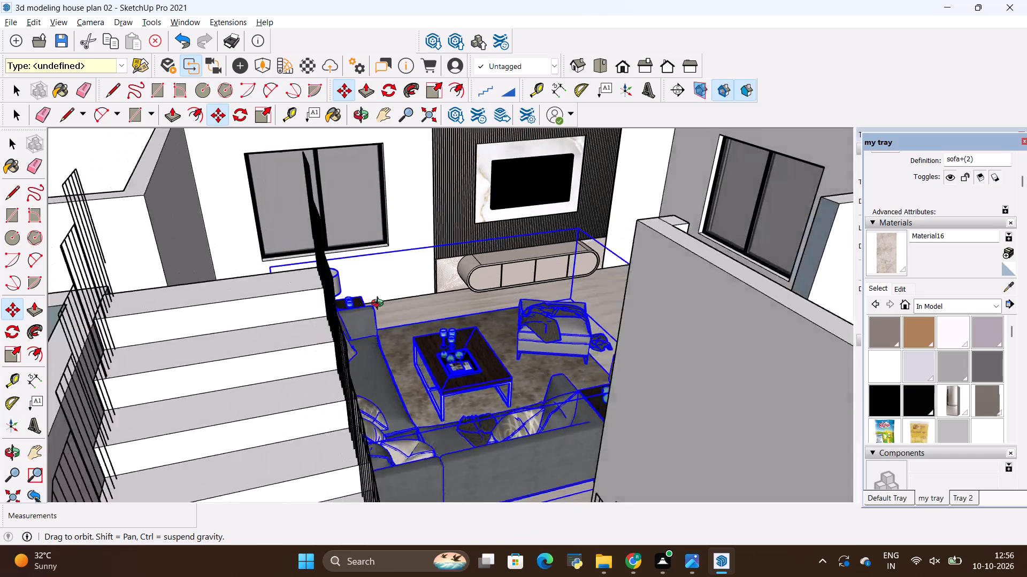
middle_click_drag(380, 305, 358, 312)
scroll(421, 322, "up", 1)
middle_click_drag(428, 325, 519, 392)
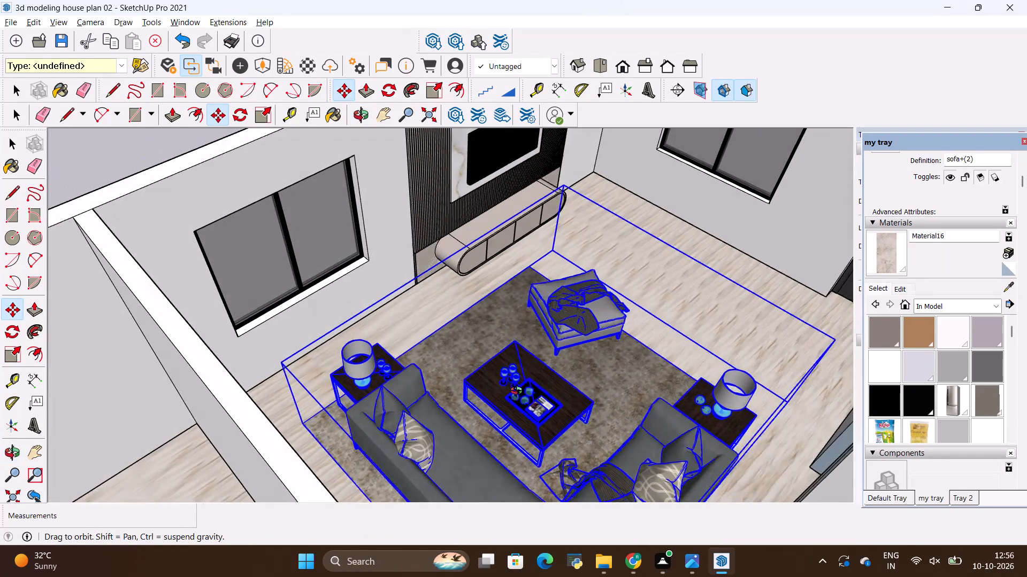
middle_click_drag(519, 392, 501, 380)
key("space")
left_click(691, 249)
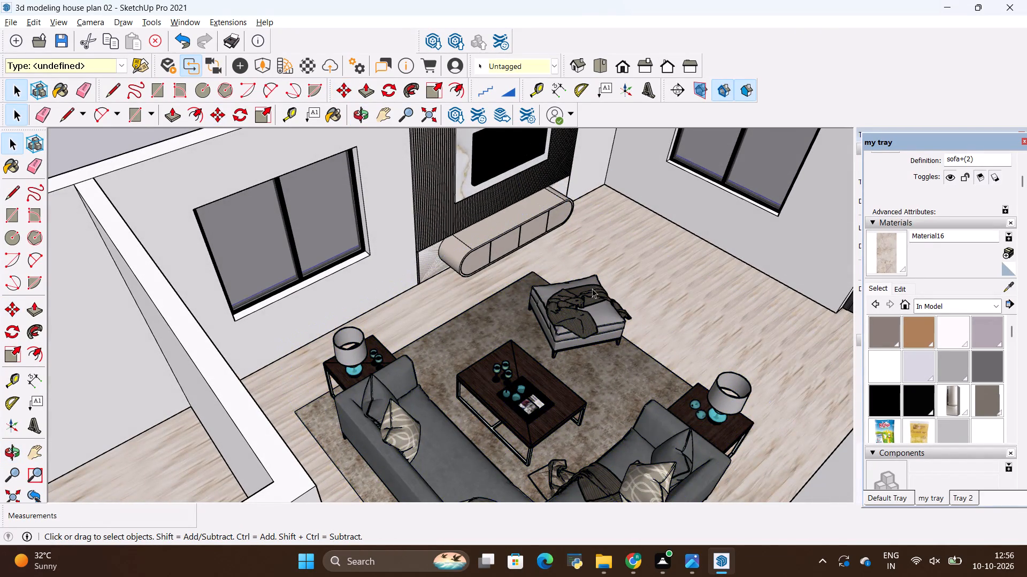
scroll(547, 316, "down", 4)
scroll(476, 305, "down", 10)
key("space")
left_click(392, 196)
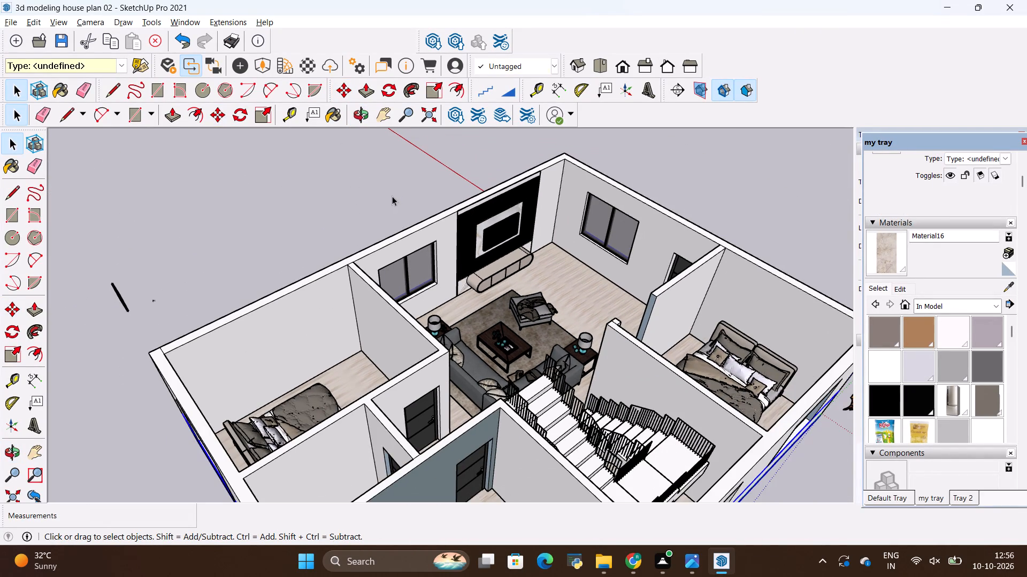
Examine the furnished living room from above and at eye level, looking across the sofas toward the TV wall.
middle_click_drag(480, 333, 226, 368)
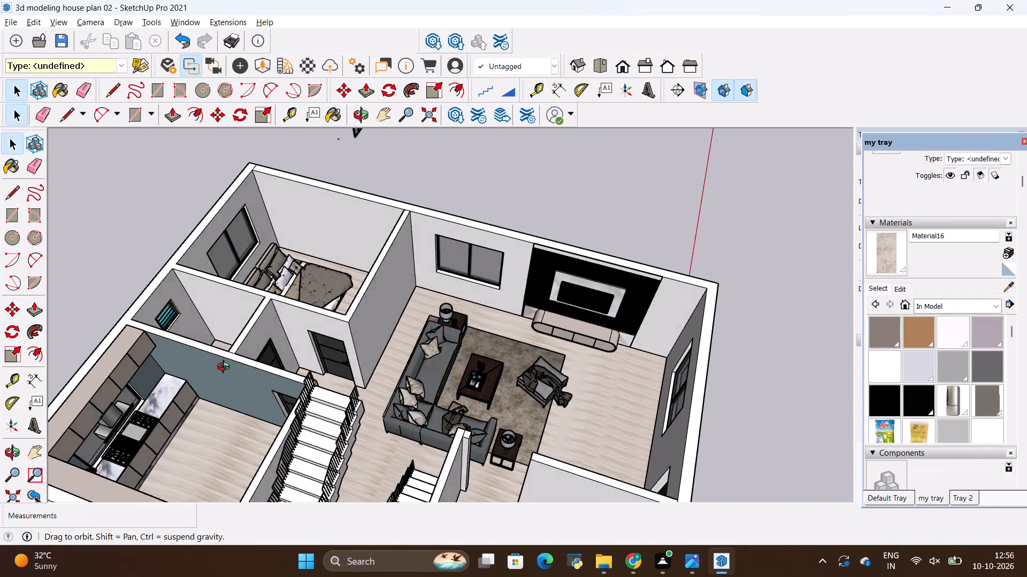
middle_click_drag(226, 368, 401, 361)
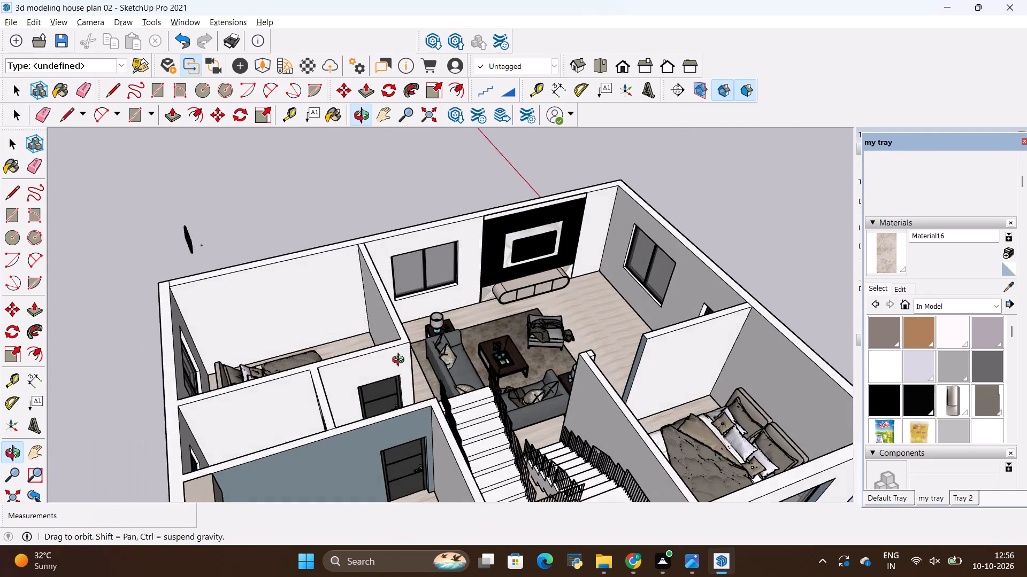
middle_click_drag(401, 361, 392, 350)
scroll(523, 258, "up", 12)
middle_click_drag(526, 380, 574, 367)
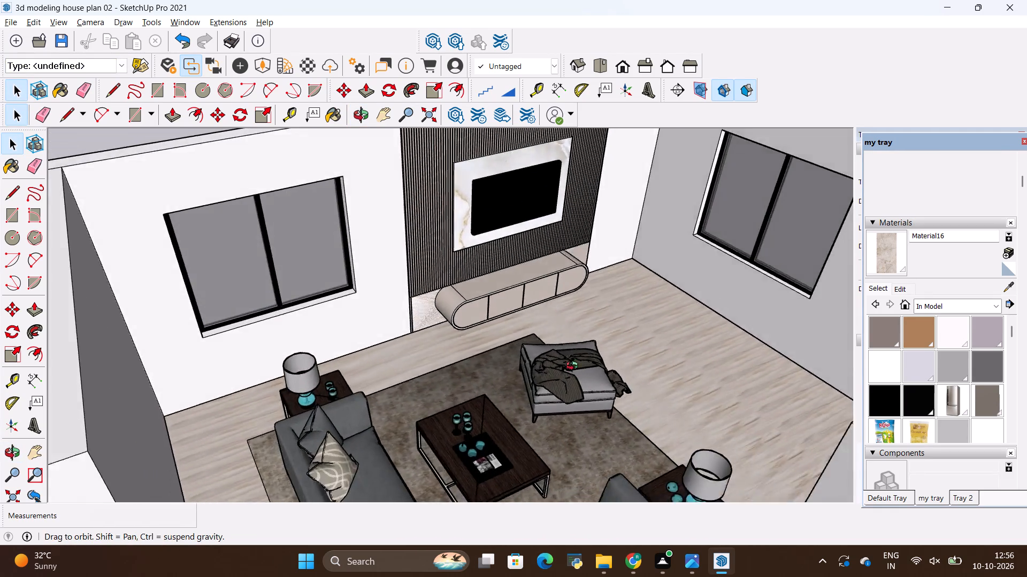
middle_click_drag(574, 367, 519, 309)
scroll(503, 313, "up", 3)
middle_click_drag(543, 350, 543, 321)
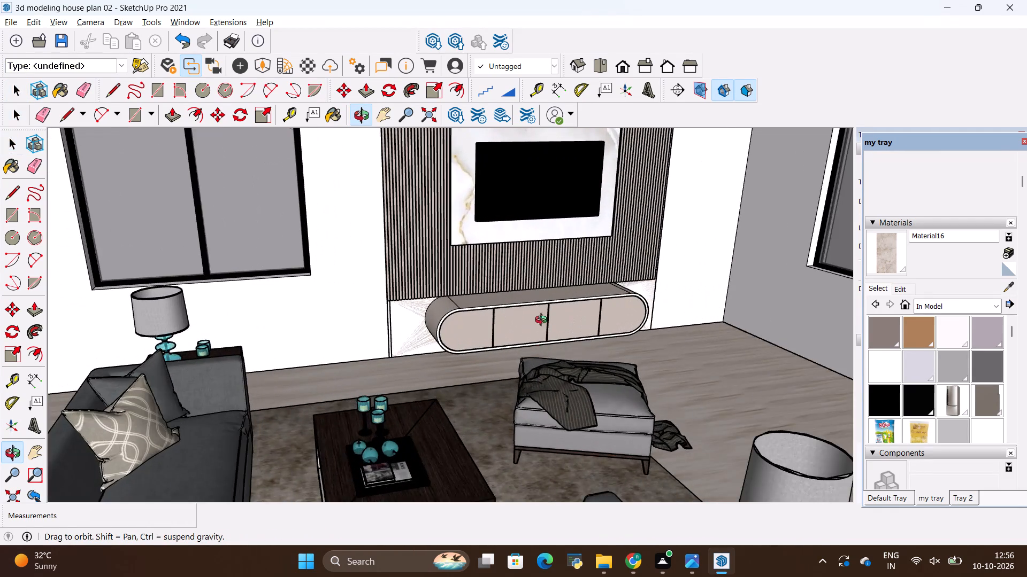
middle_click_drag(543, 321, 561, 319)
middle_click_drag(542, 299, 543, 306, "shift")
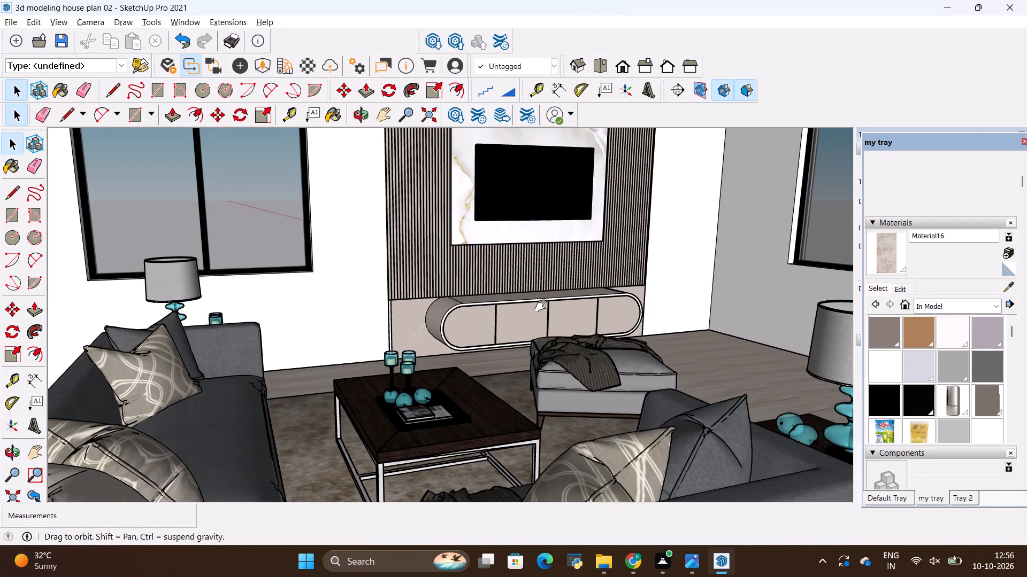
middle_click_drag(543, 306, 539, 357, "shift")
scroll(474, 305, "down", 3)
middle_click(510, 350)
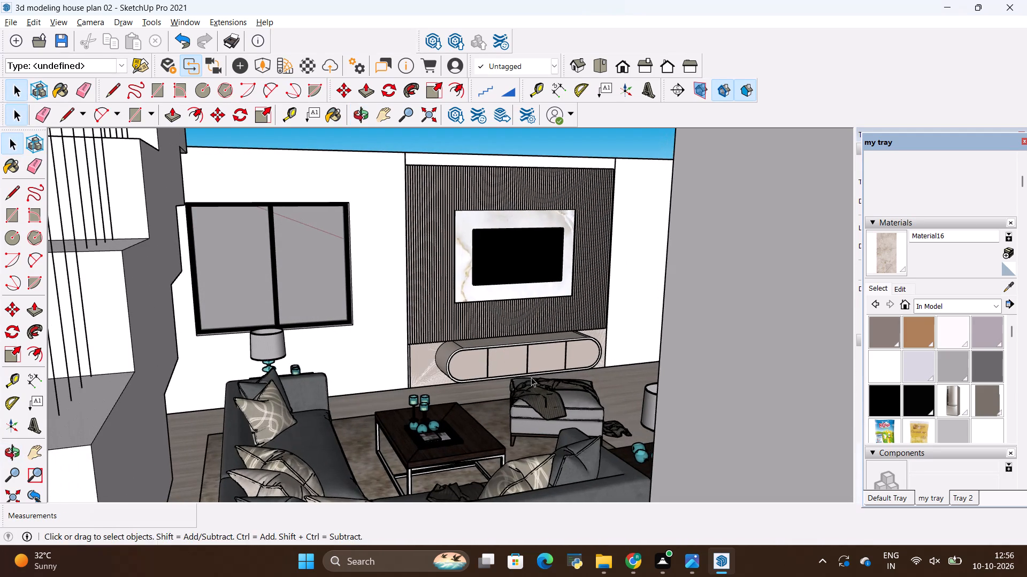
middle_click_drag(531, 377, 535, 346, "shift")
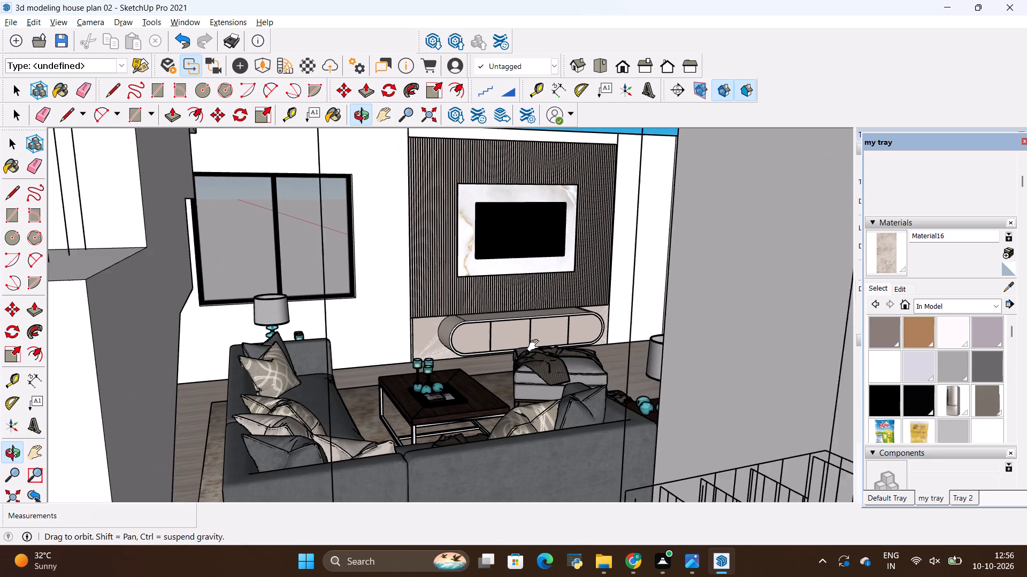
middle_click_drag(535, 346, 522, 351, "shift")
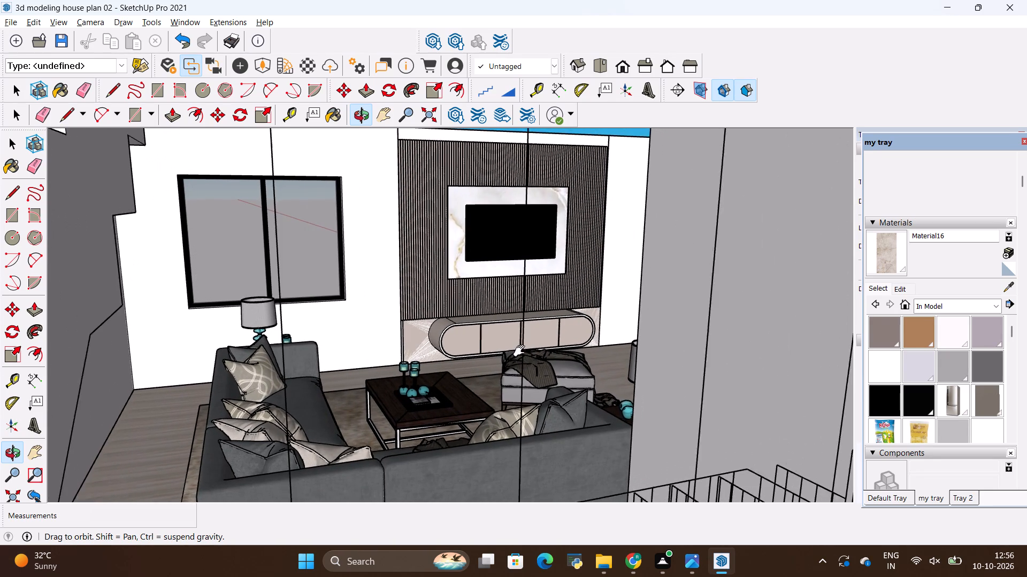
middle_click_drag(522, 351, 527, 339, "shift")
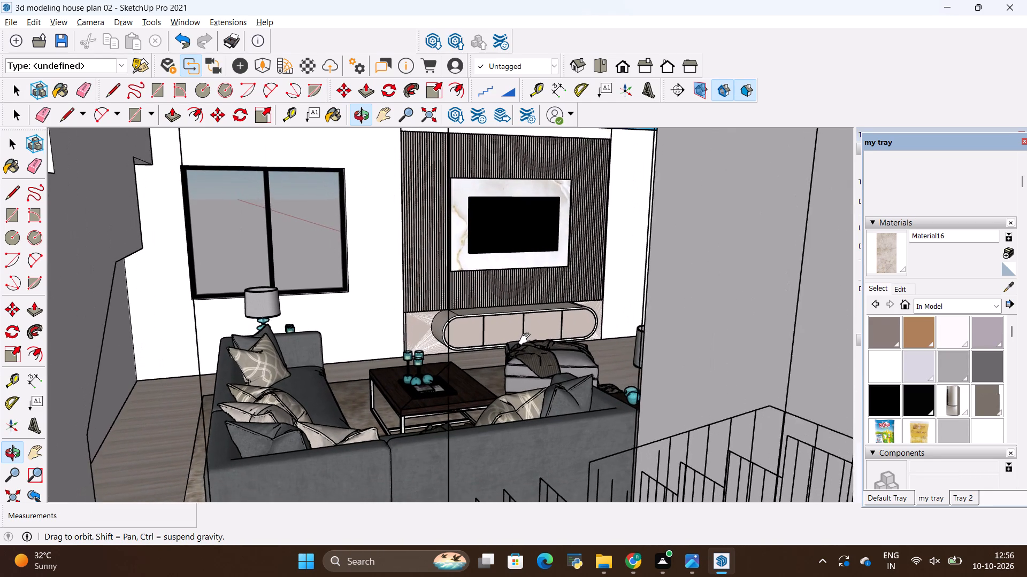
middle_click_drag(527, 339, 528, 333, "shift")
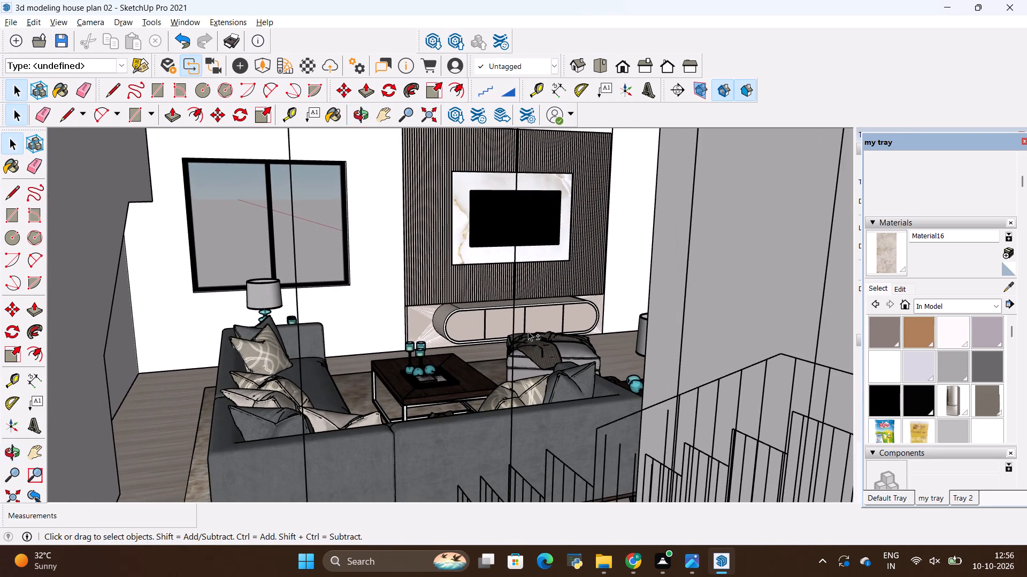
middle_click_drag(529, 310, 529, 305, "shift")
middle_click_drag(506, 311, 506, 322)
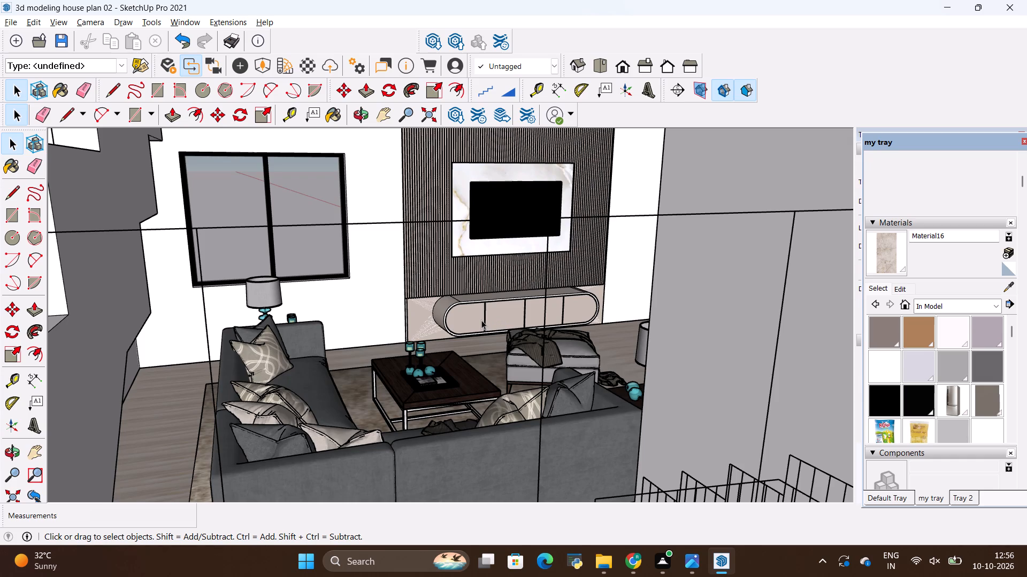
scroll(481, 320, "down", 3)
middle_click_drag(480, 291, 518, 427)
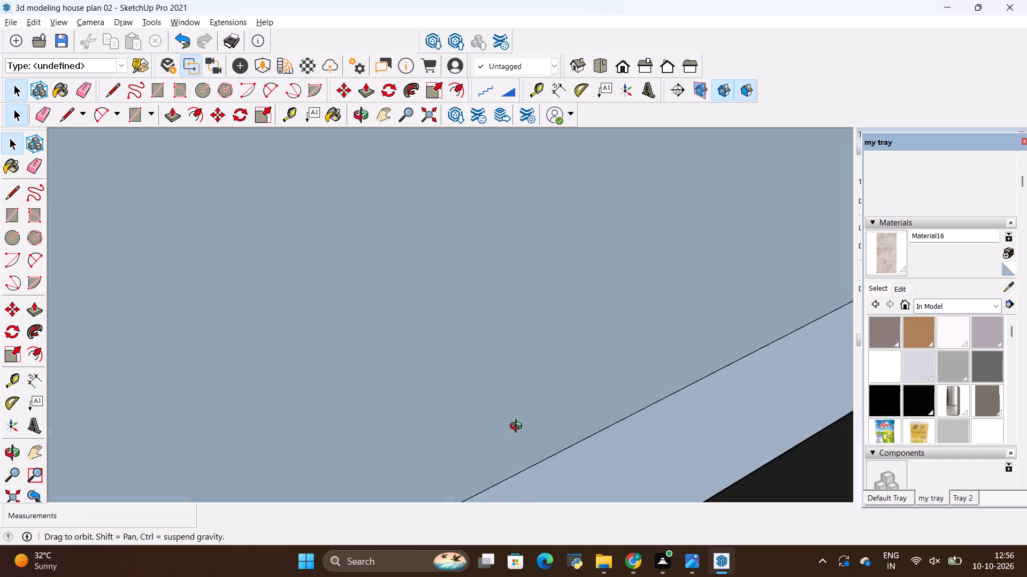
Examine the furnished house from above and outside, focusing on the living room's sofa set, TV wall and windows.
middle_click_drag(518, 427, 528, 468)
scroll(526, 468, "down", 15)
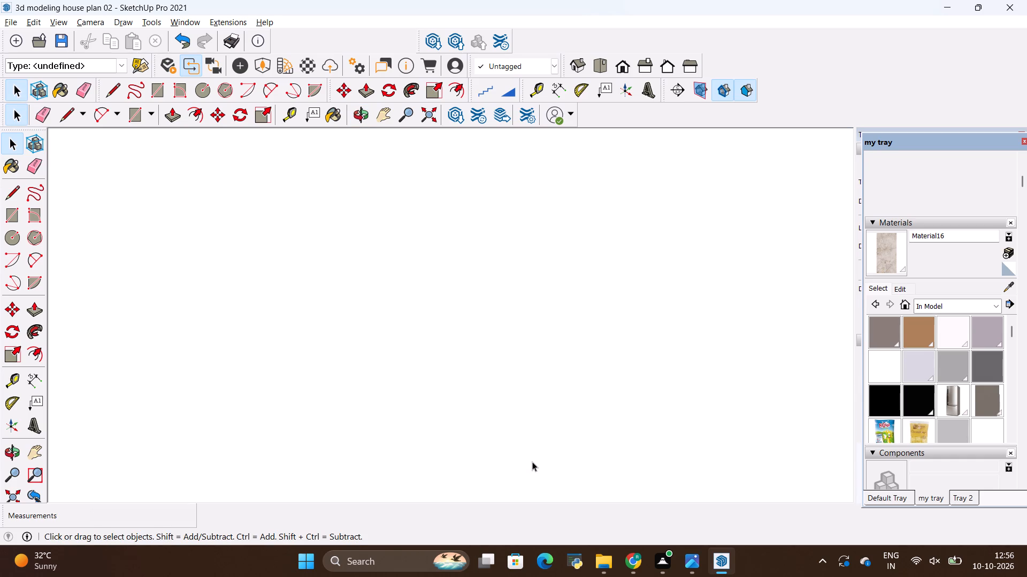
scroll(532, 462, "down", 8)
scroll(532, 462, "down", 18)
scroll(532, 462, "down", 4)
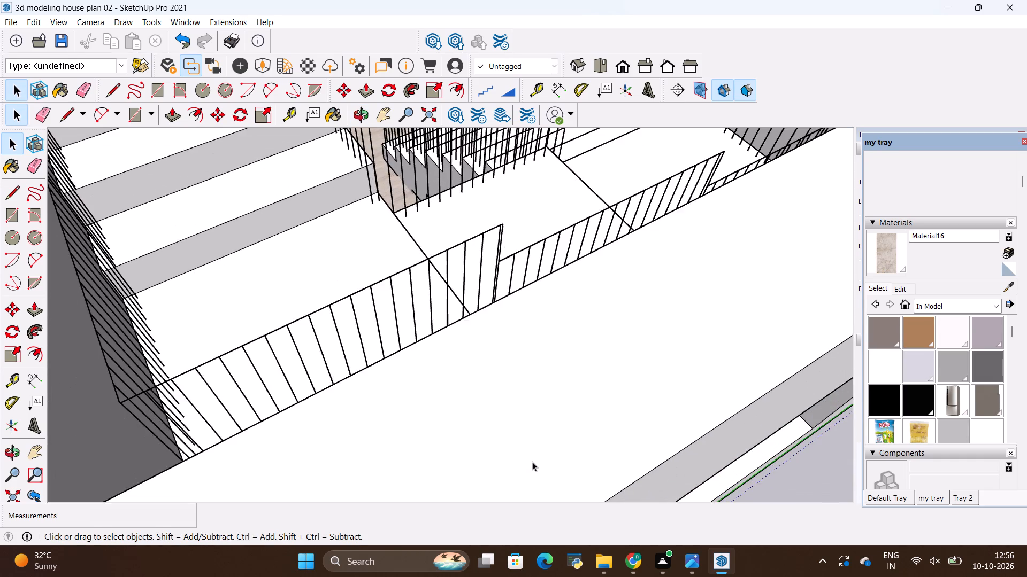
scroll(532, 462, "down", 20)
scroll(532, 462, "down", 17)
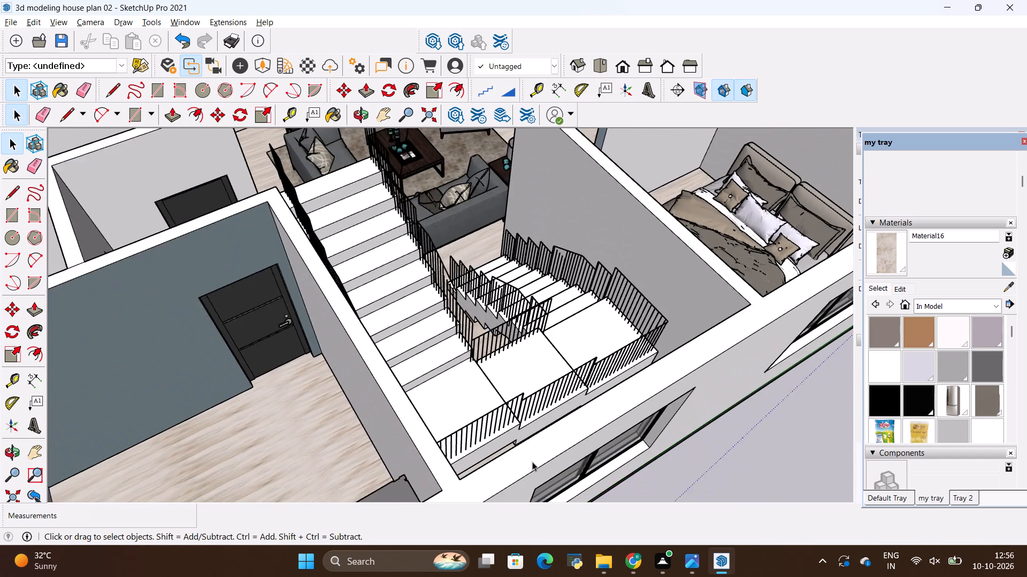
scroll(532, 462, "down", 20)
scroll(532, 462, "down", 2)
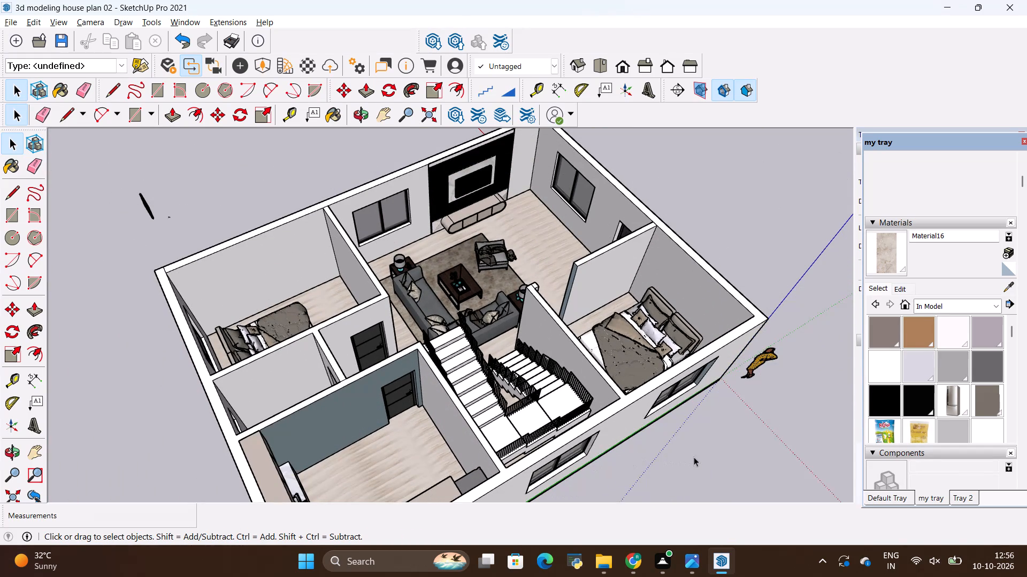
key("space")
left_click(694, 457)
scroll(693, 458, "down", 1)
middle_click_drag(693, 458, 481, 353)
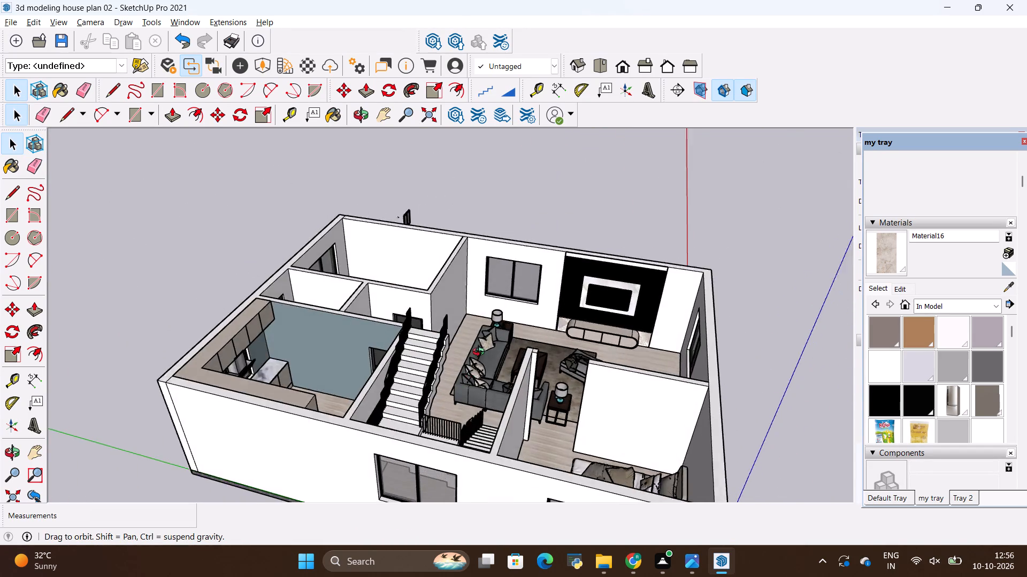
middle_click_drag(481, 353, 602, 420)
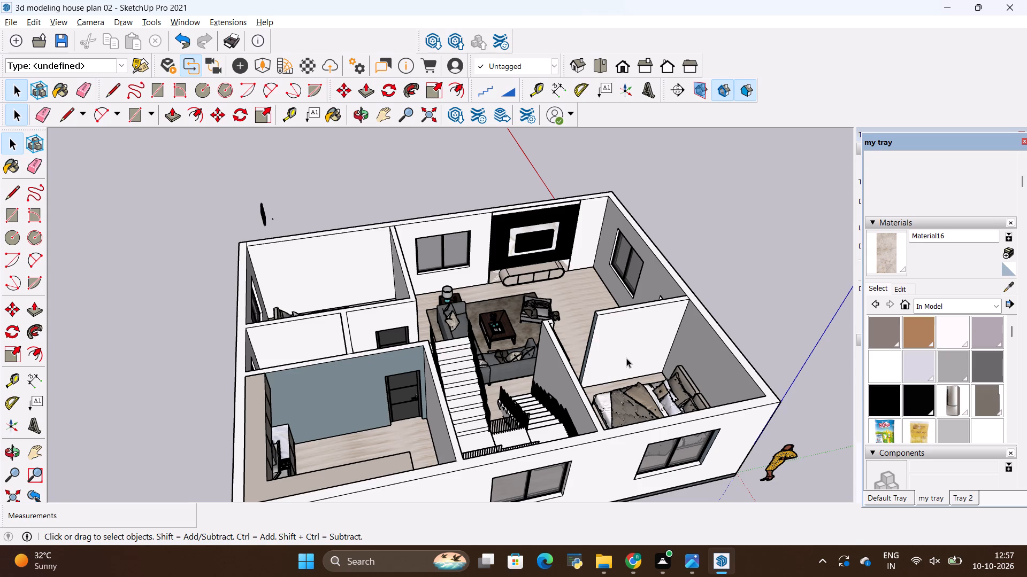
scroll(543, 321, "up", 1)
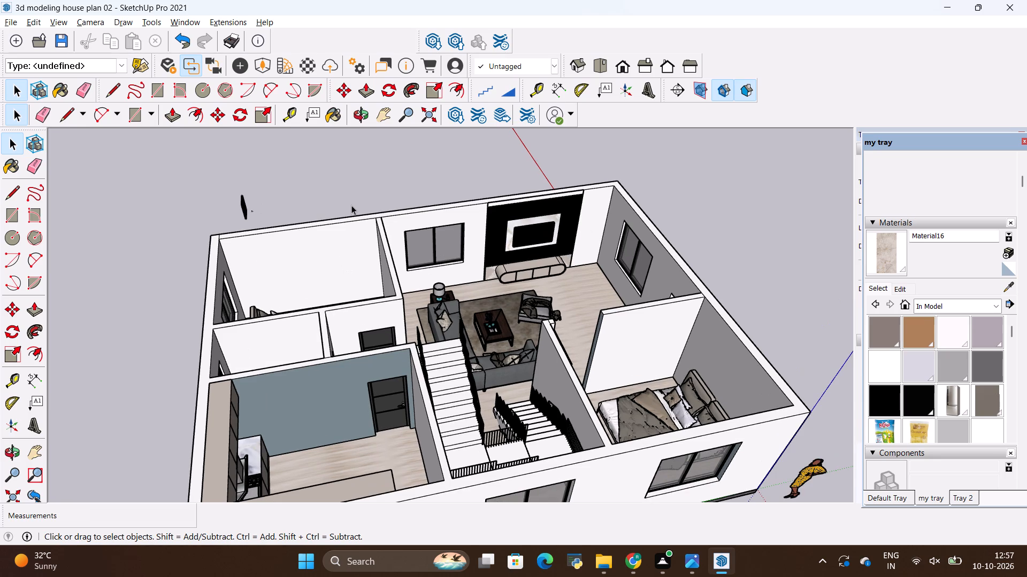
key("space")
left_click(344, 204)
scroll(443, 158, "up", 3)
scroll(486, 295, "up", 5)
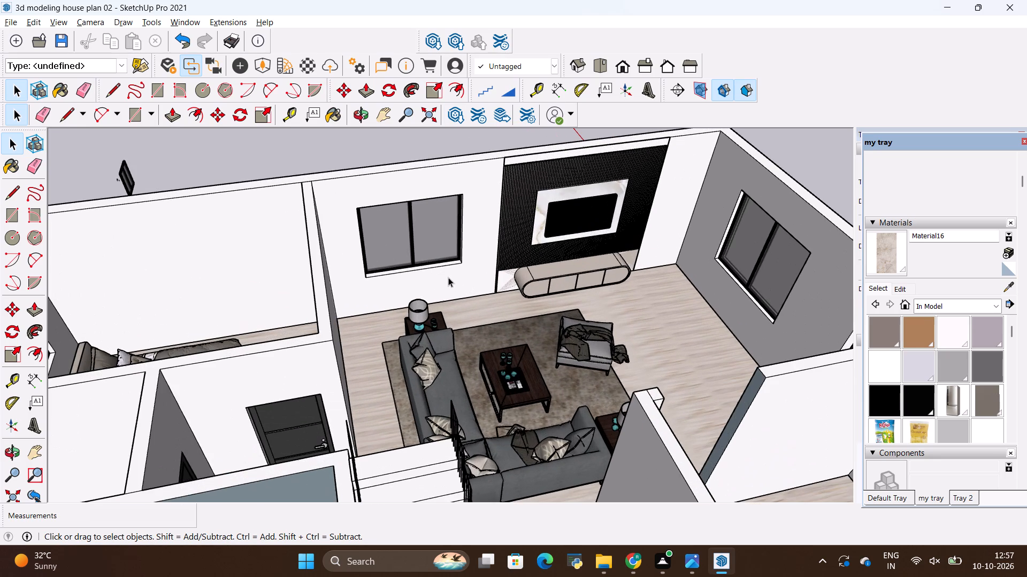
middle_click_drag(559, 307, 448, 260)
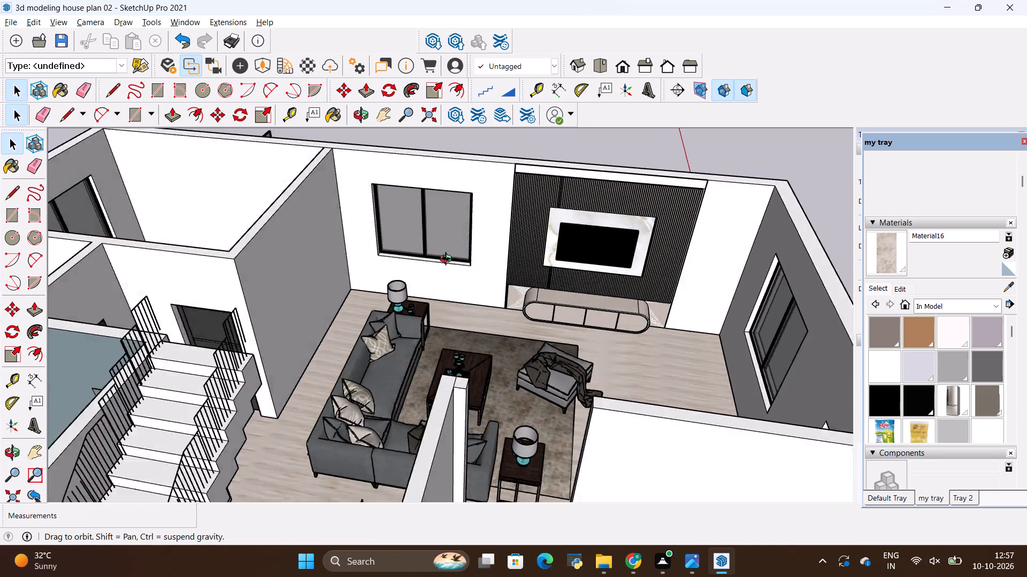
middle_click_drag(448, 260, 499, 309)
scroll(484, 304, "down", 4)
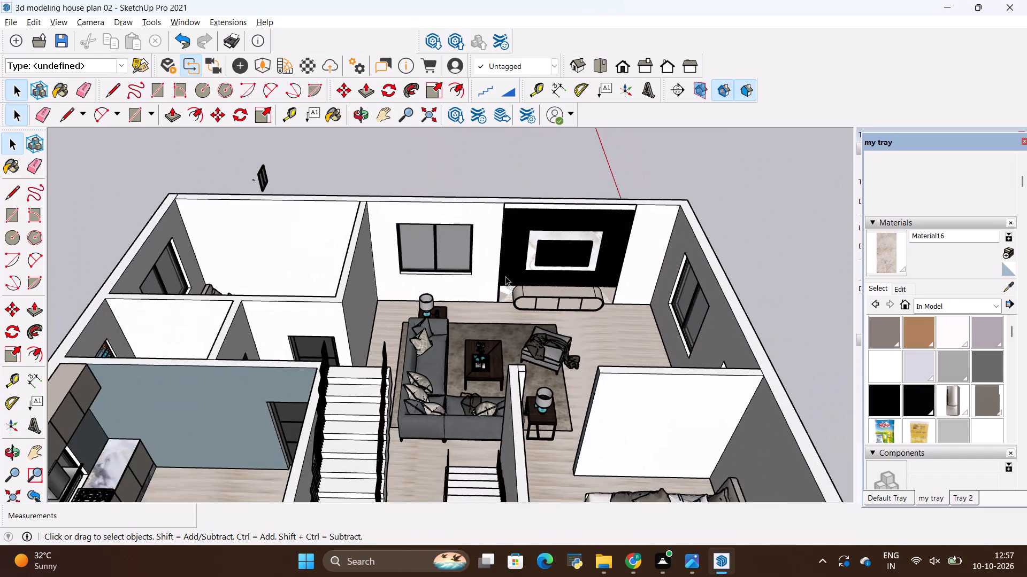
scroll(442, 192, "up", 3)
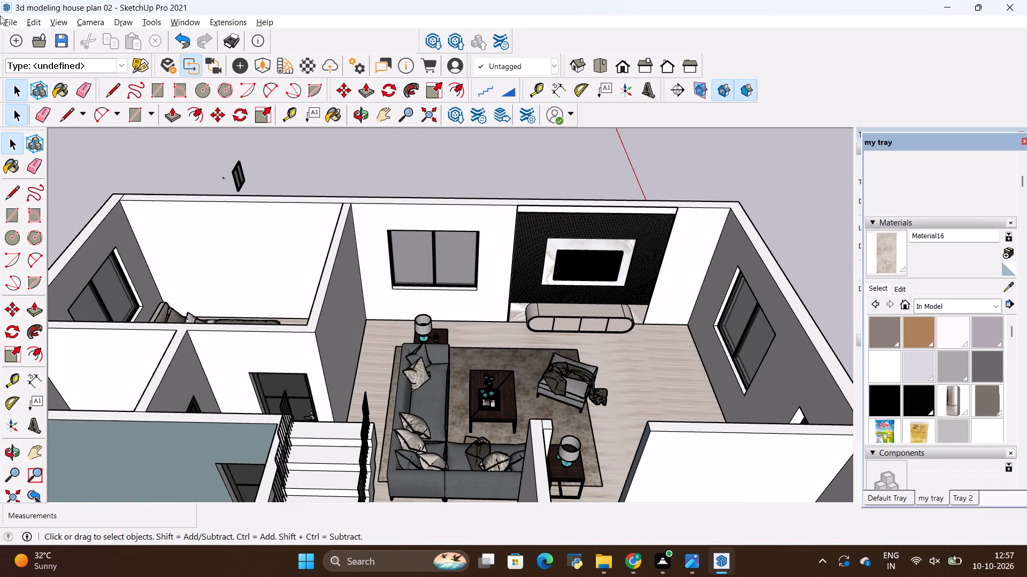
Import the Group_55 curtain model from the ALL 3D WAREHOUSE ITEMS folder and place it outside the house beyond the TV wall.
left_click(3, 20)
left_click(67, 234)
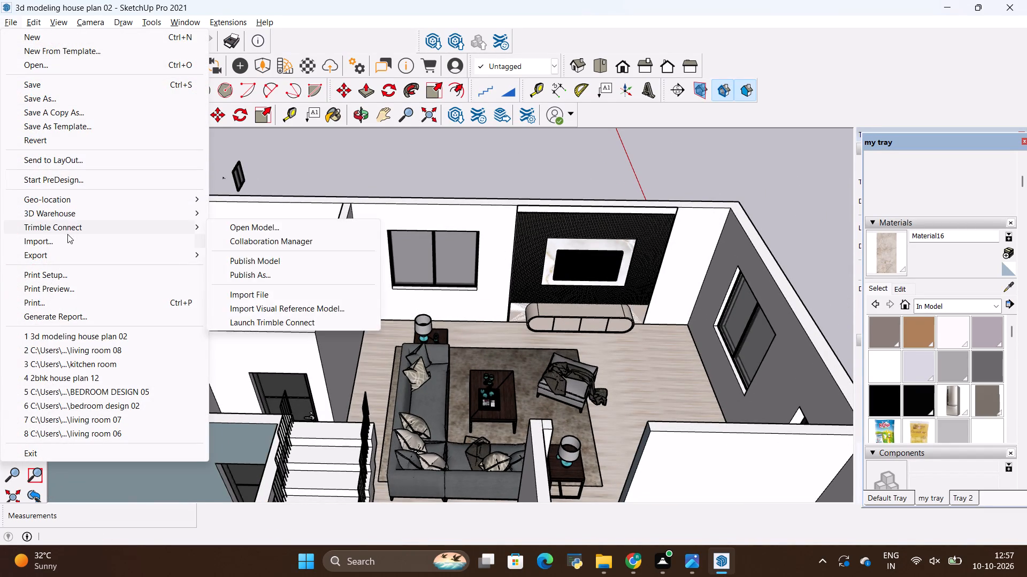
scroll(480, 213, "down", 2)
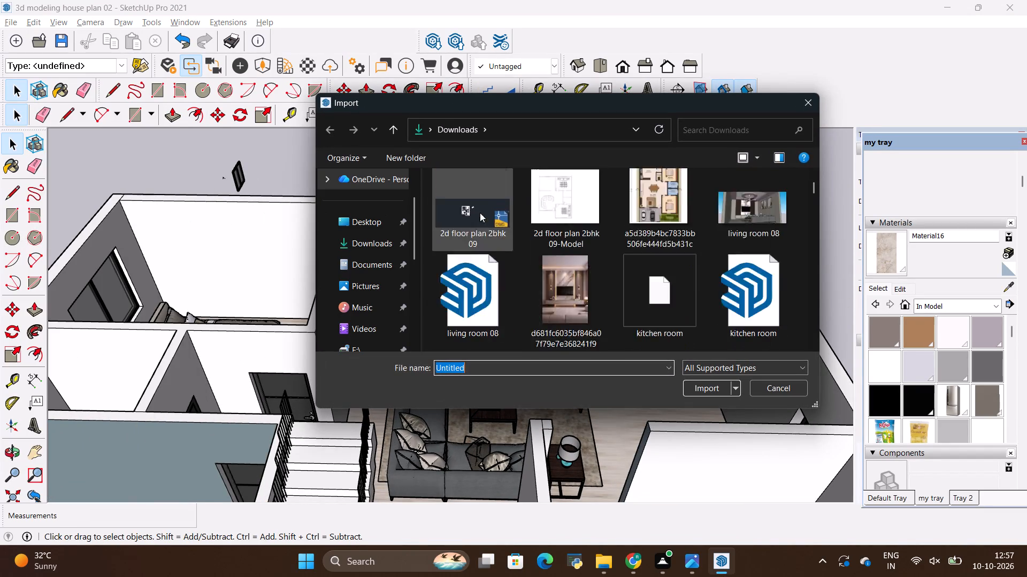
scroll(480, 213, "down", 4)
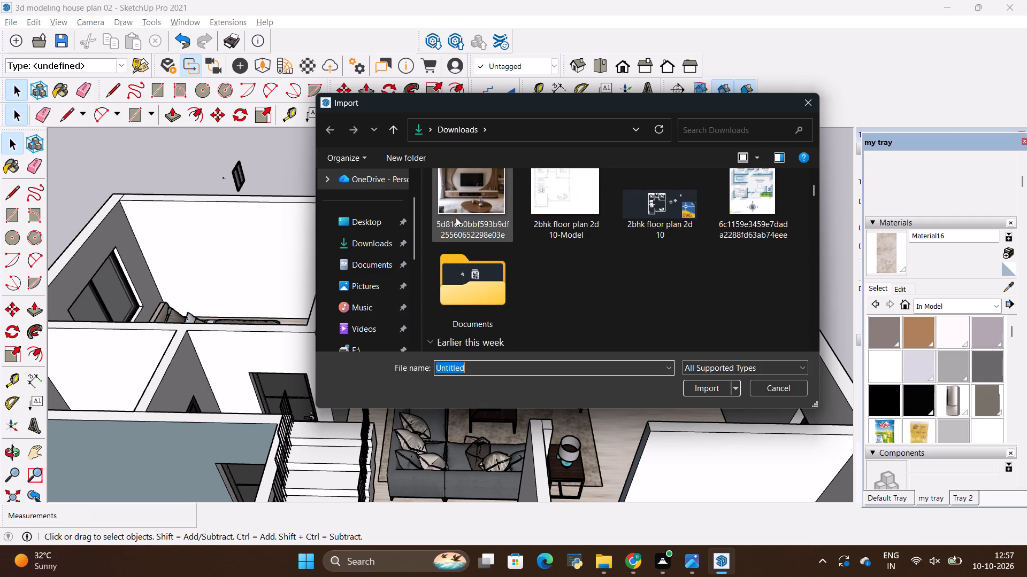
scroll(370, 274, "down", 5)
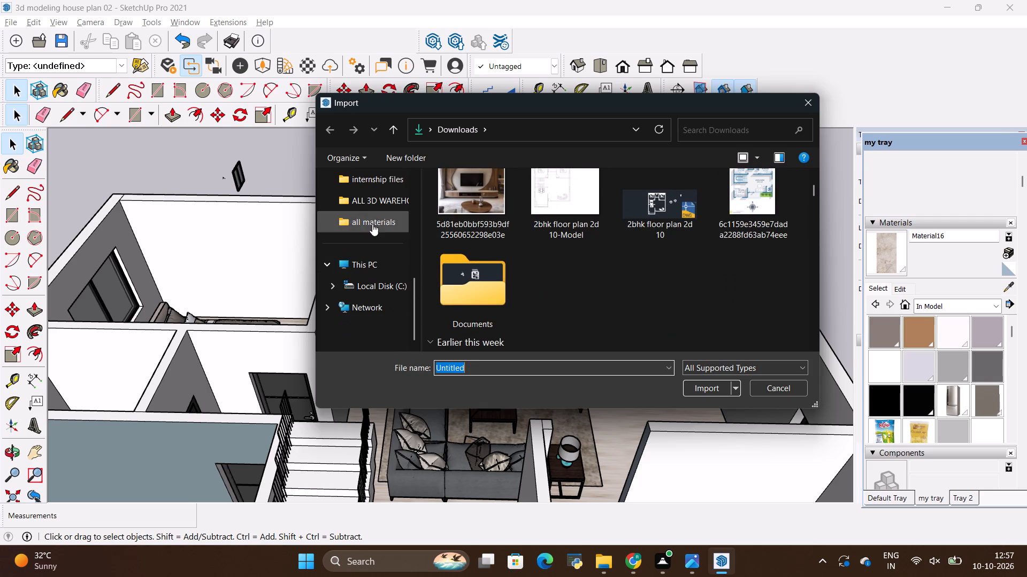
left_click(366, 201)
scroll(580, 260, "down", 2)
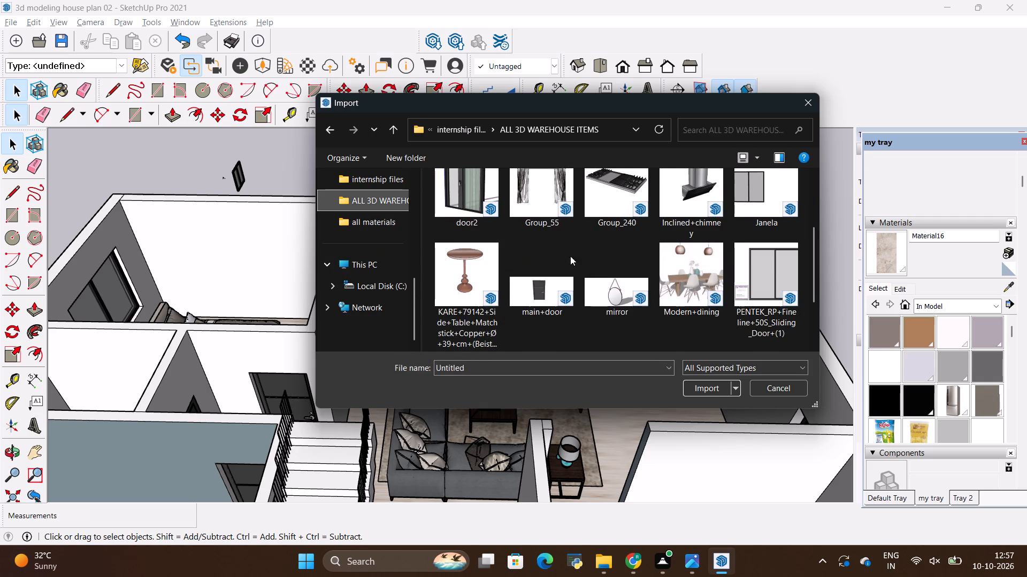
scroll(563, 252, "up", 1)
left_click(522, 212)
left_click(702, 384)
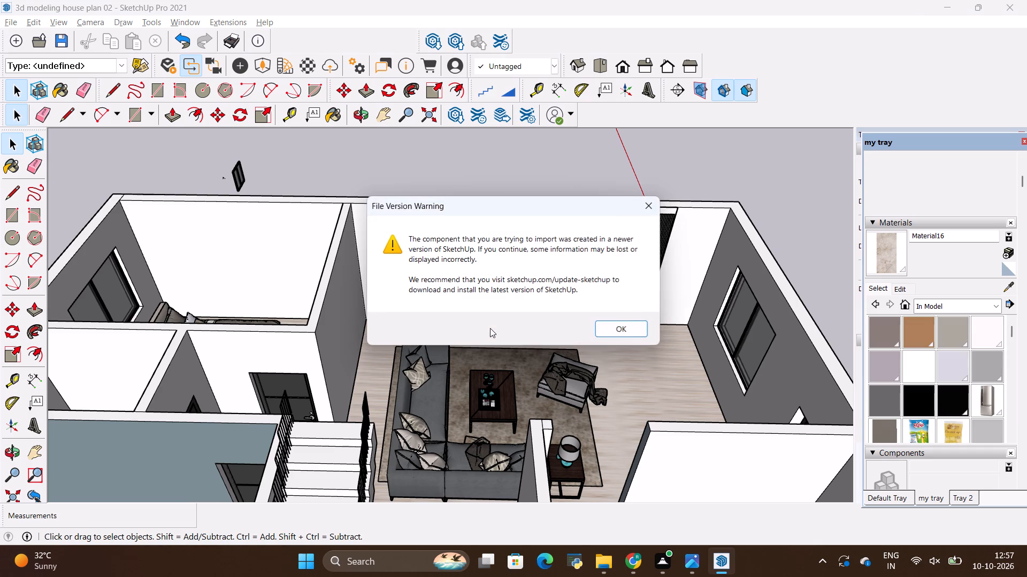
left_click(622, 333)
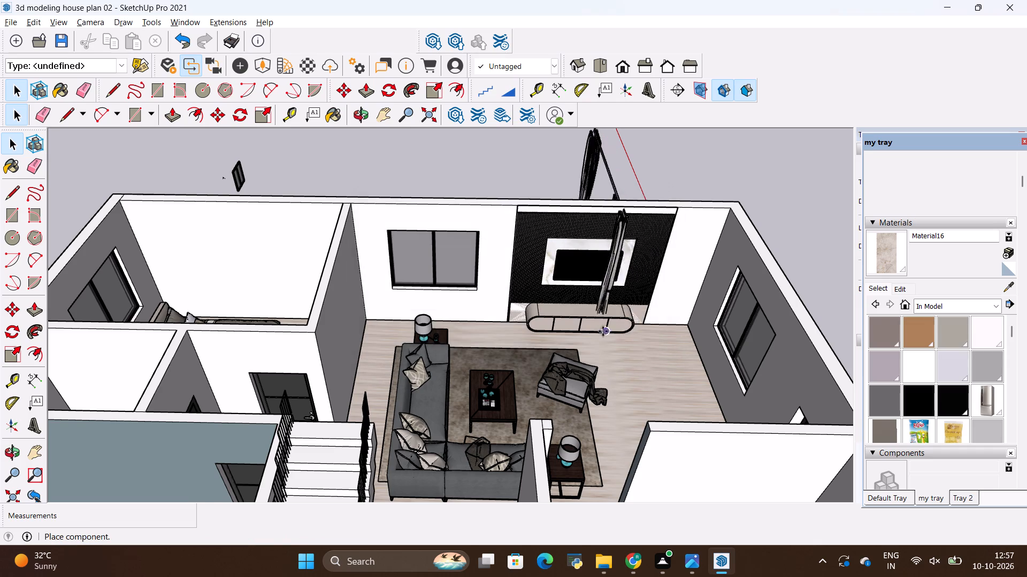
scroll(524, 368, "down", 5)
scroll(618, 376, "down", 2)
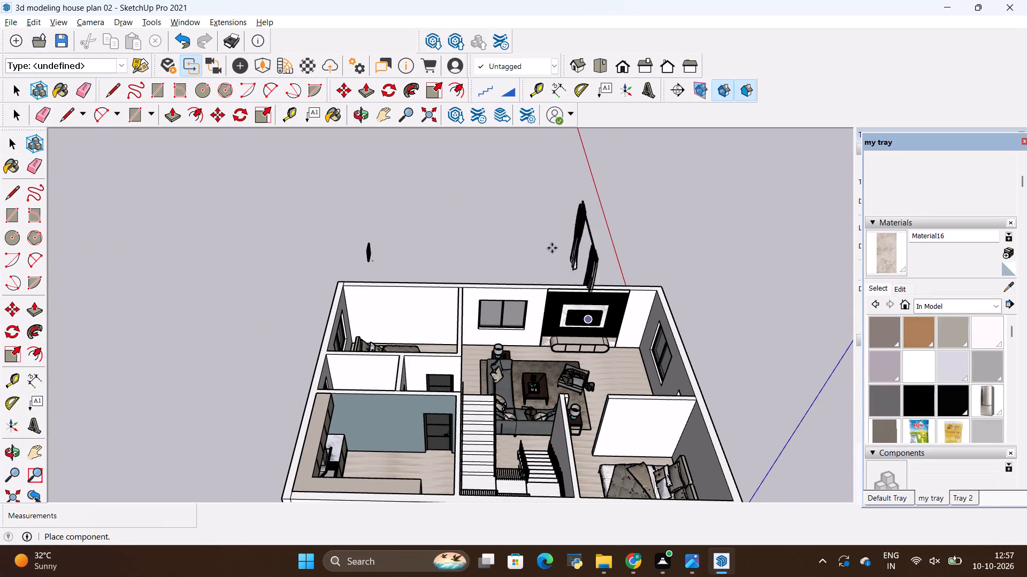
left_click(535, 252)
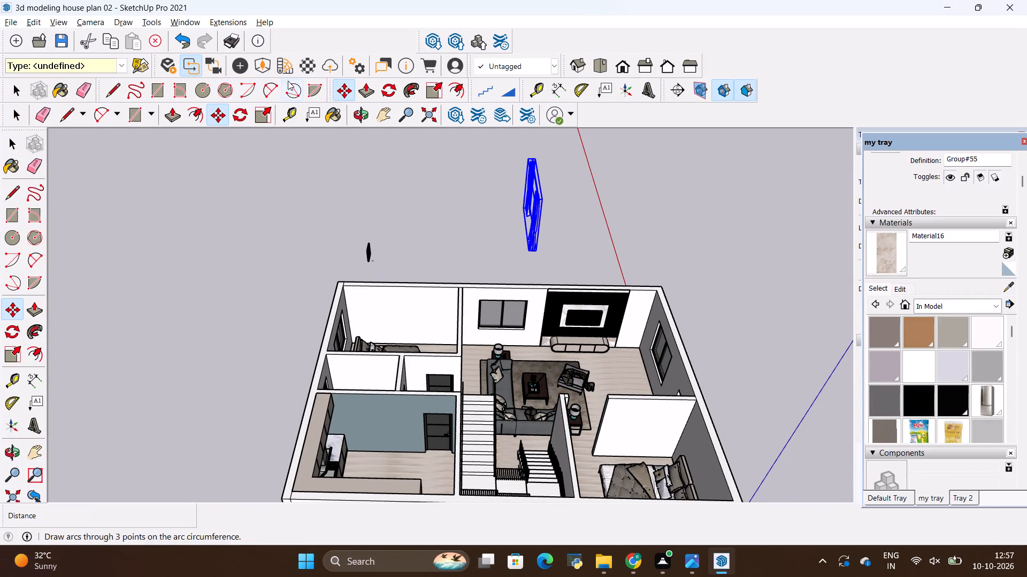
Rotate the curtain set horizontally about a quarter turn so it runs parallel to the TV wall.
left_click(384, 88)
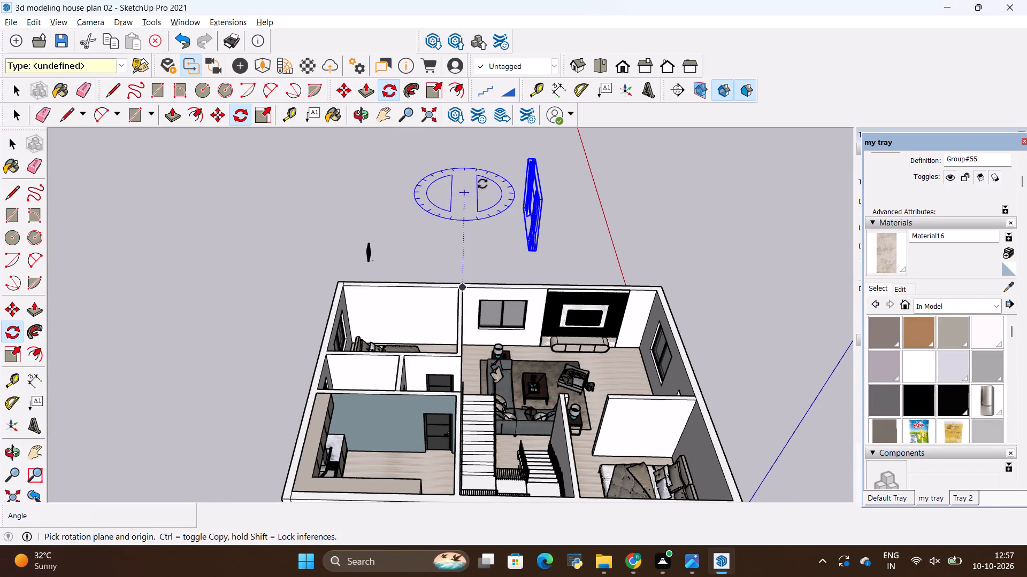
left_click(489, 178)
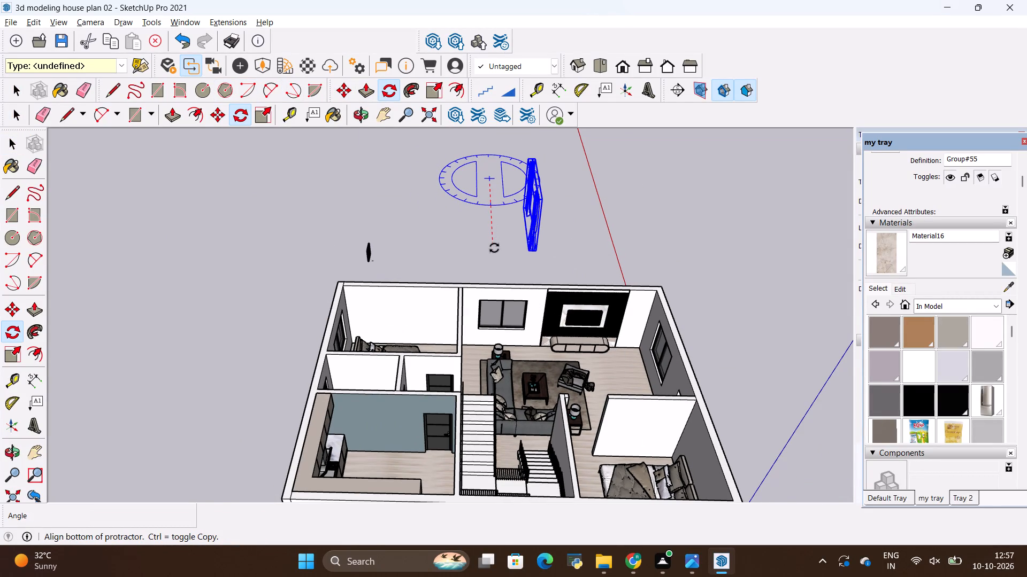
left_click(494, 248)
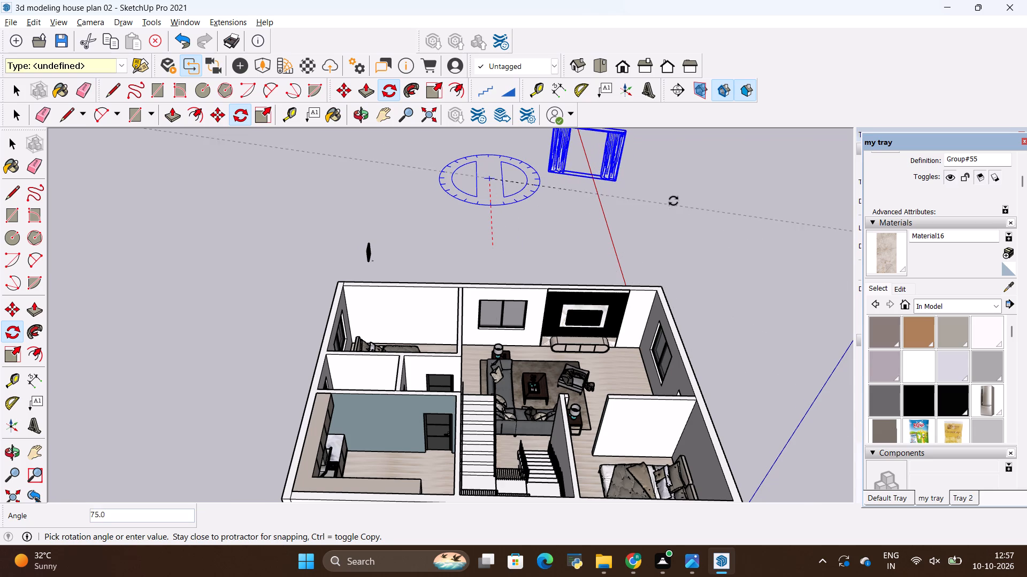
left_click(687, 177)
key("space")
left_click(594, 230)
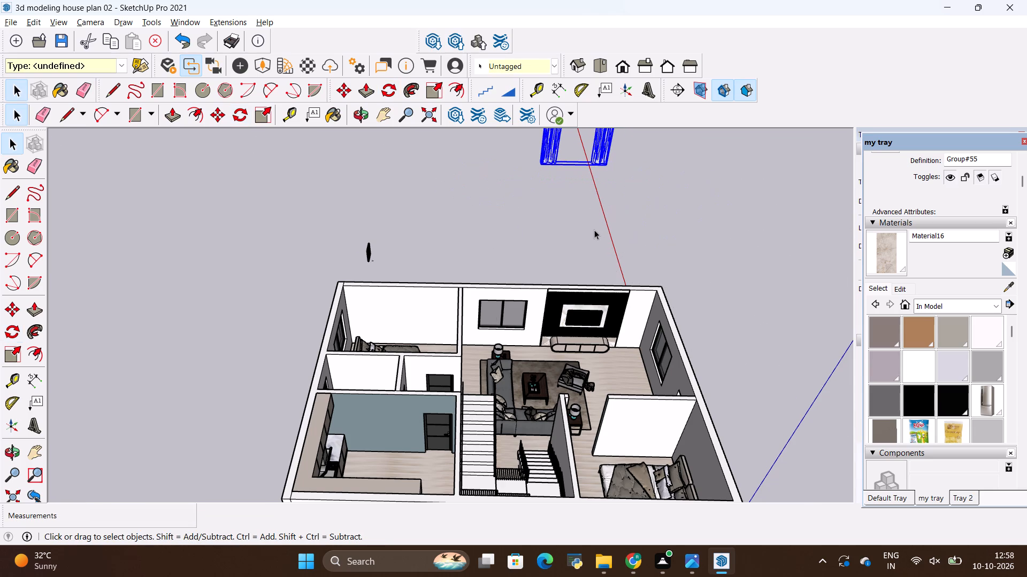
Rotate the curtain set horizontally about half a turn so its tied-back drapes face the house interior.
scroll(589, 243, "down", 5)
scroll(597, 128, "up", 7)
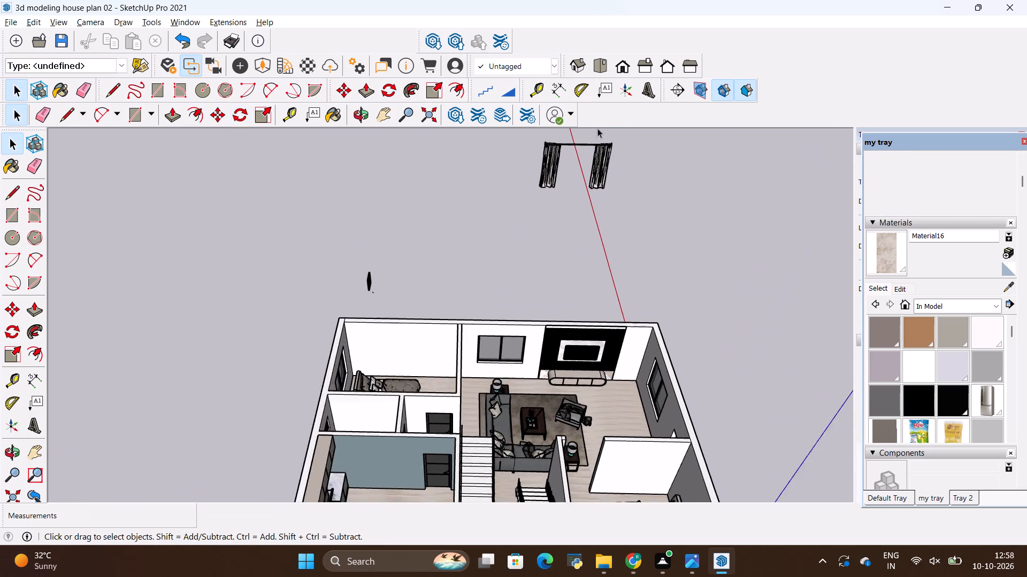
scroll(597, 128, "up", 19)
left_click(608, 193)
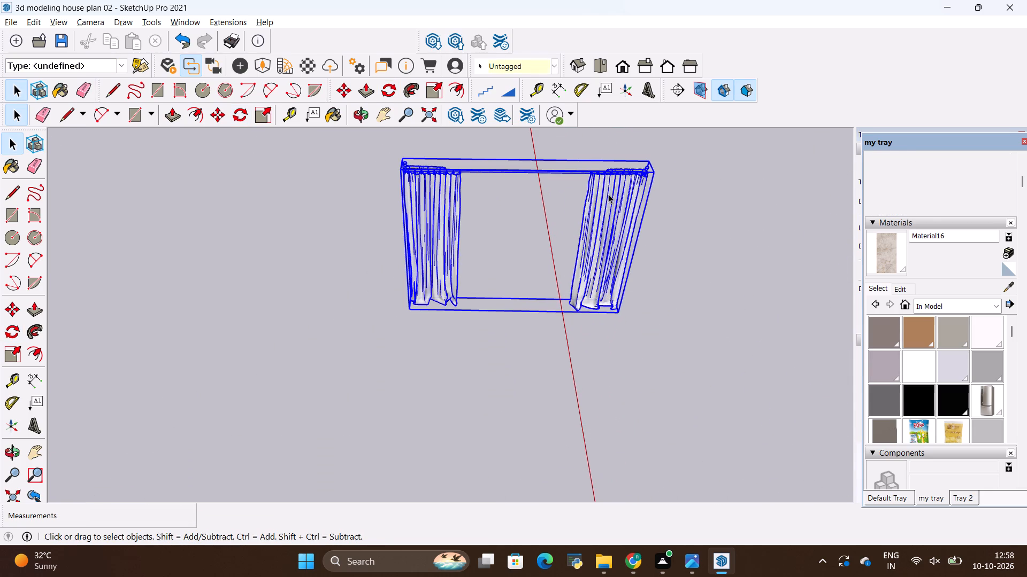
left_click(394, 89)
left_click(488, 311)
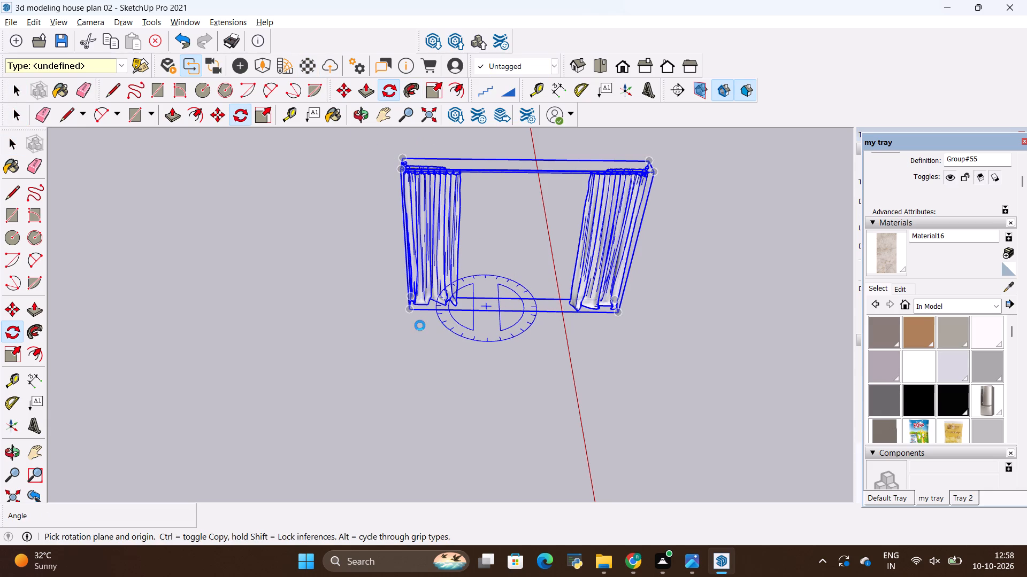
key("space")
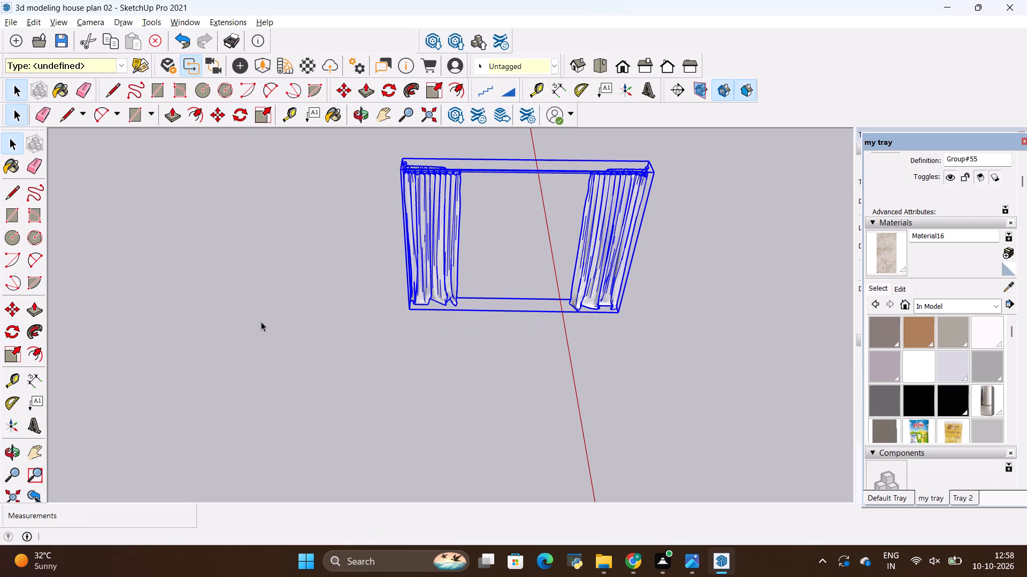
left_click(387, 87)
left_click(488, 324)
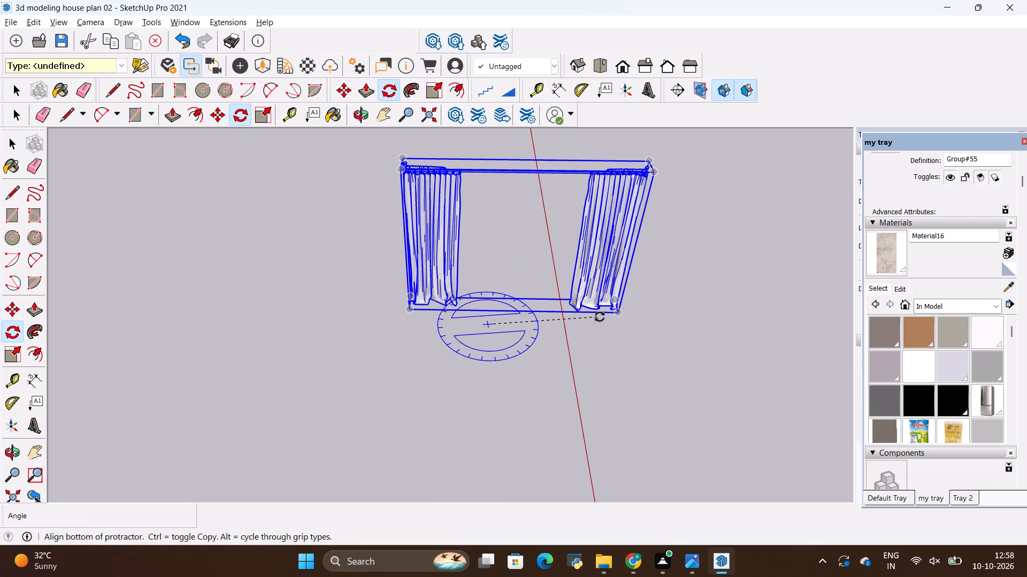
left_click(606, 325)
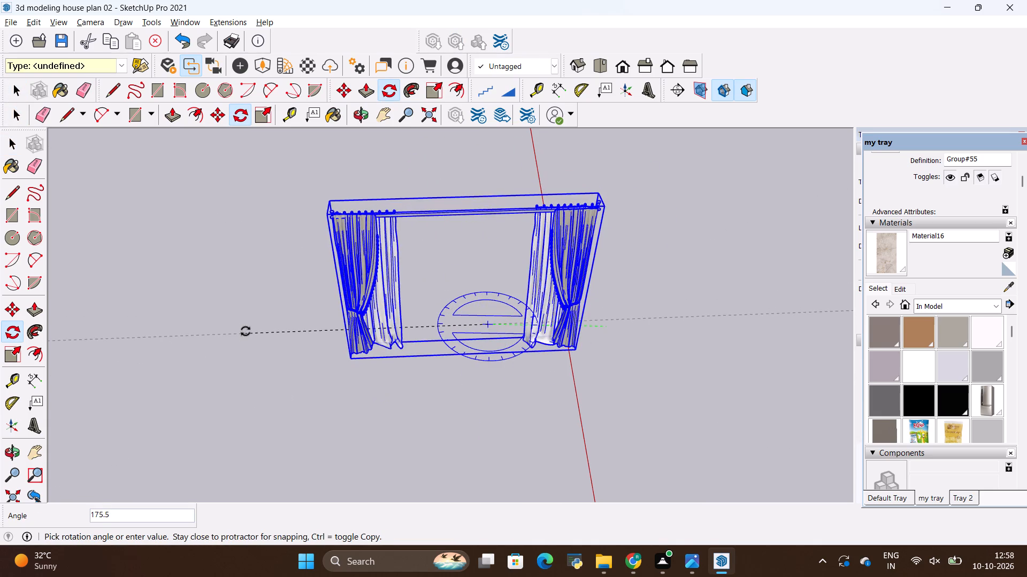
left_click(247, 323)
key("space")
left_click(278, 323)
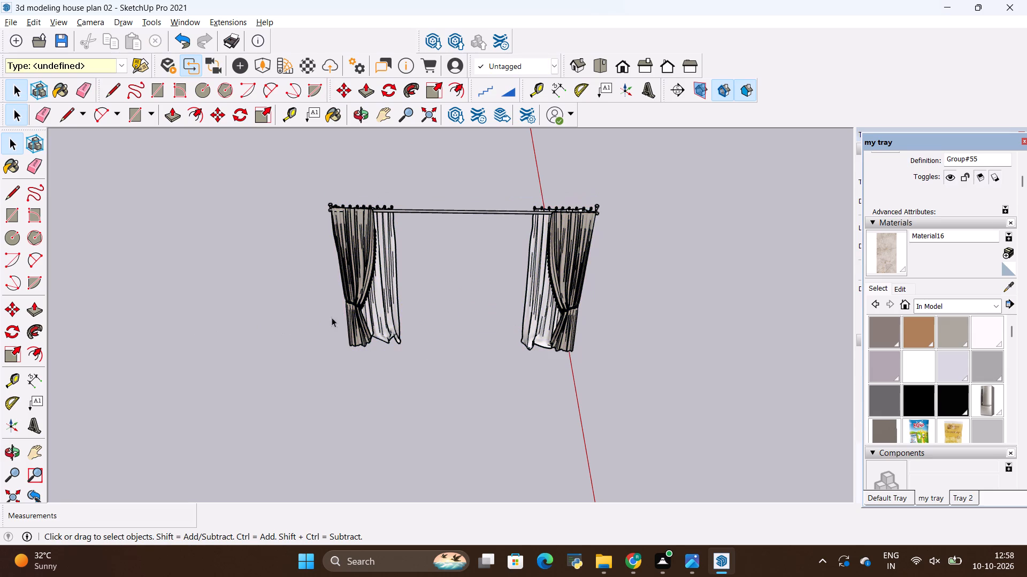
Move the curtain set into the living room over the window beside the TV panel, its upper end meeting the panel's top corner.
left_click(362, 302)
key("m")
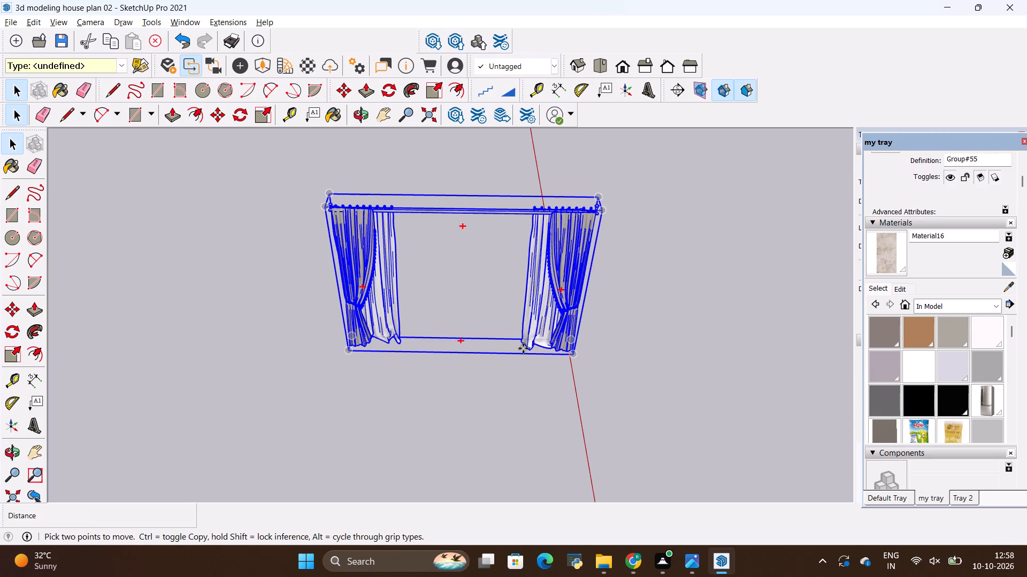
left_click(601, 194)
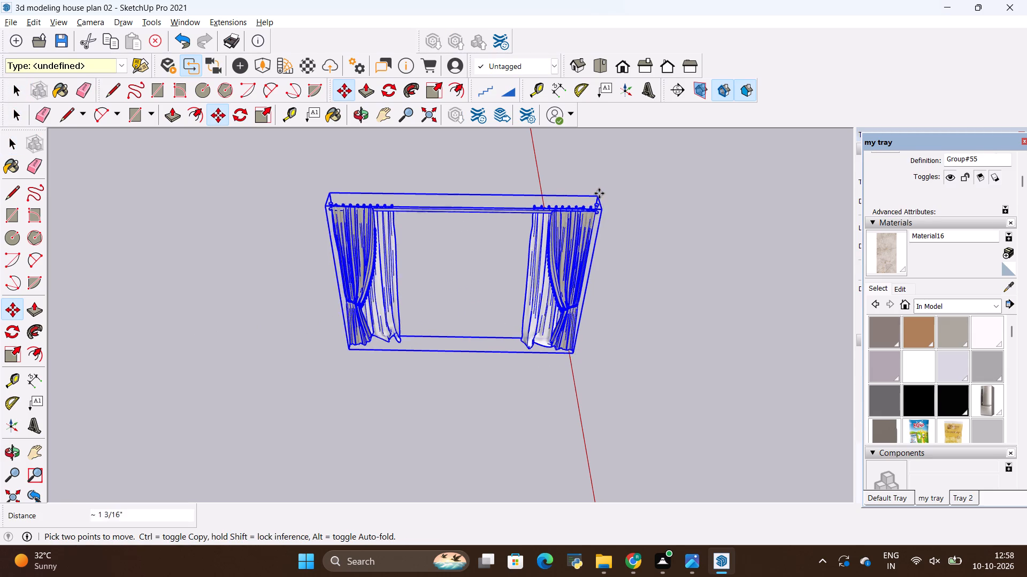
scroll(457, 330, "down", 16)
scroll(519, 263, "up", 1)
scroll(519, 263, "down", 16)
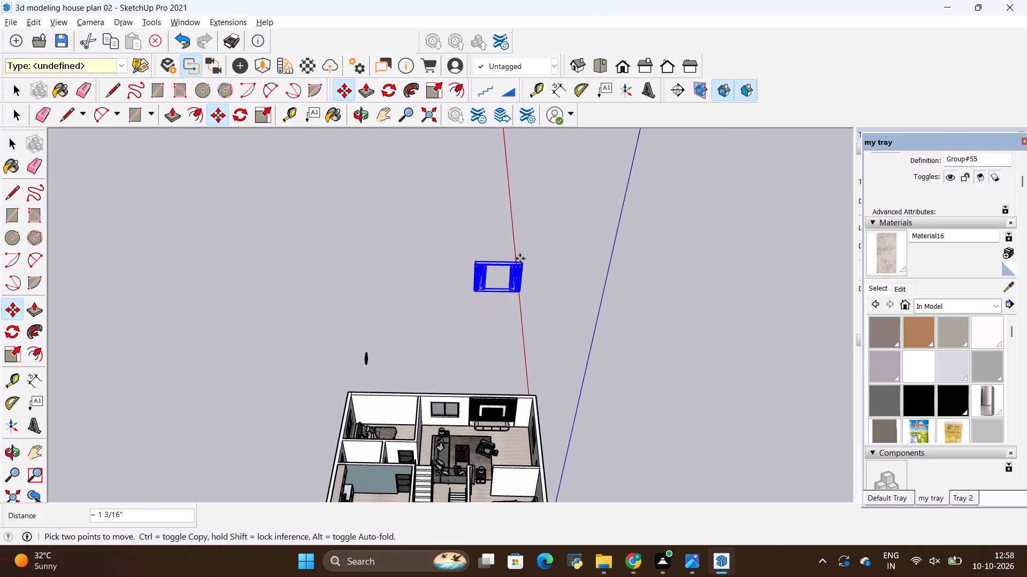
scroll(389, 488, "up", 4)
scroll(383, 542, "up", 8)
scroll(491, 334, "up", 3)
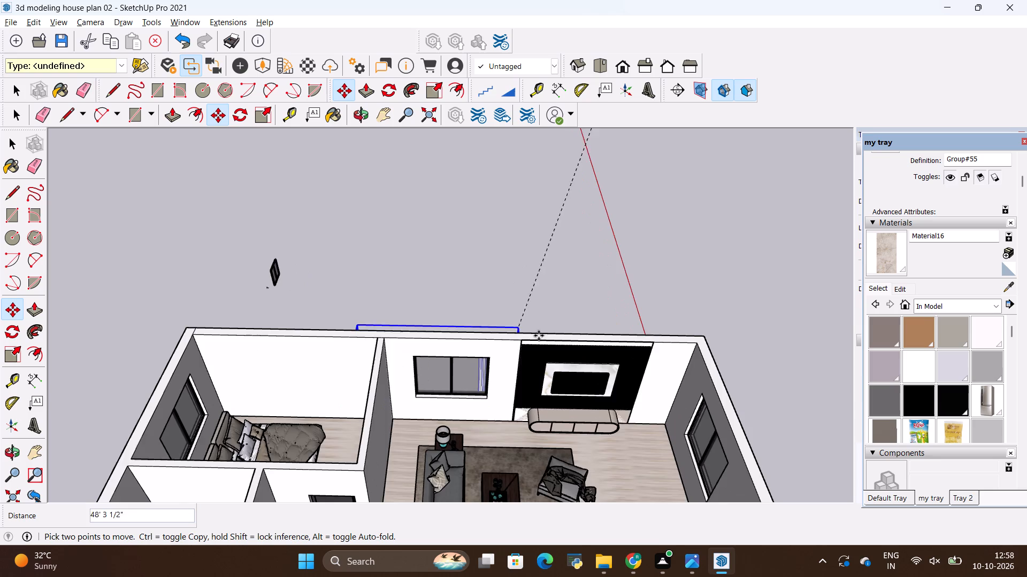
scroll(539, 336, "up", 2)
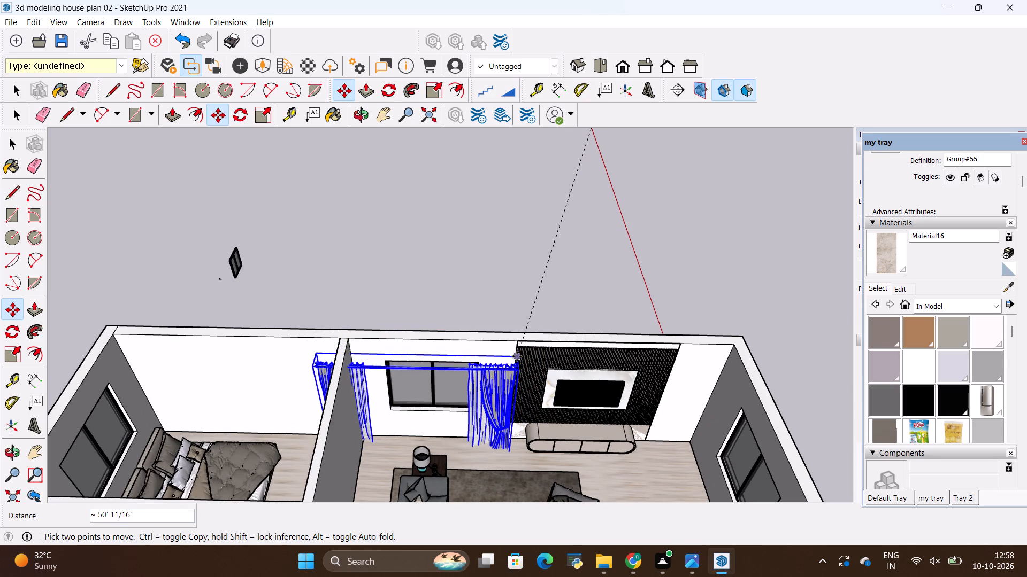
scroll(516, 348, "up", 6)
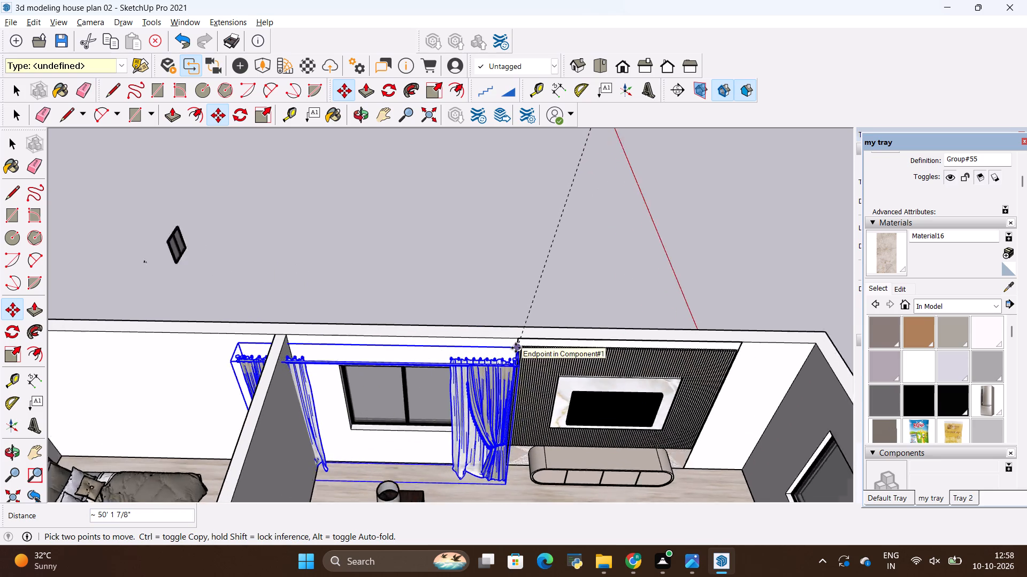
scroll(516, 348, "up", 5)
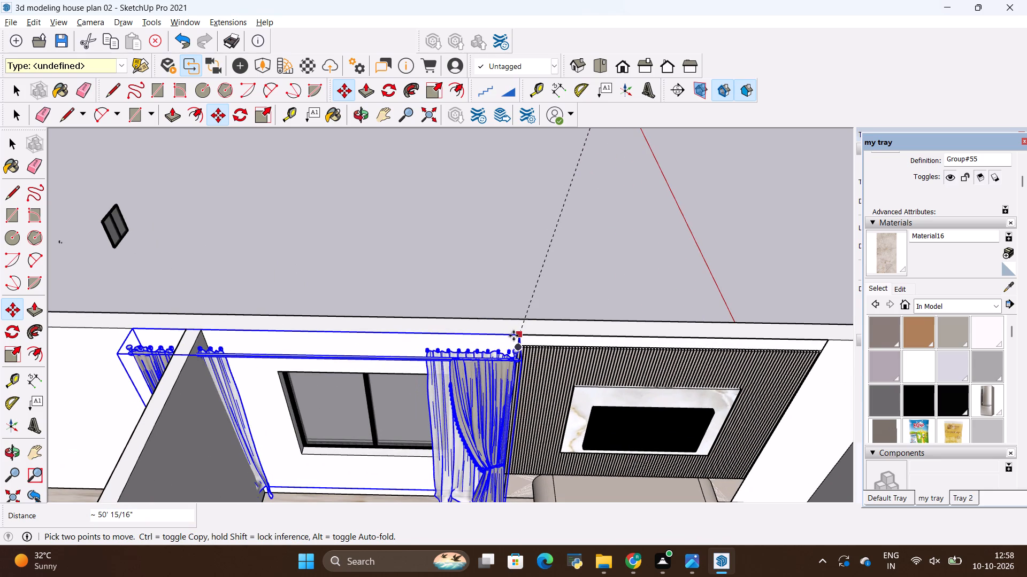
left_click(513, 336)
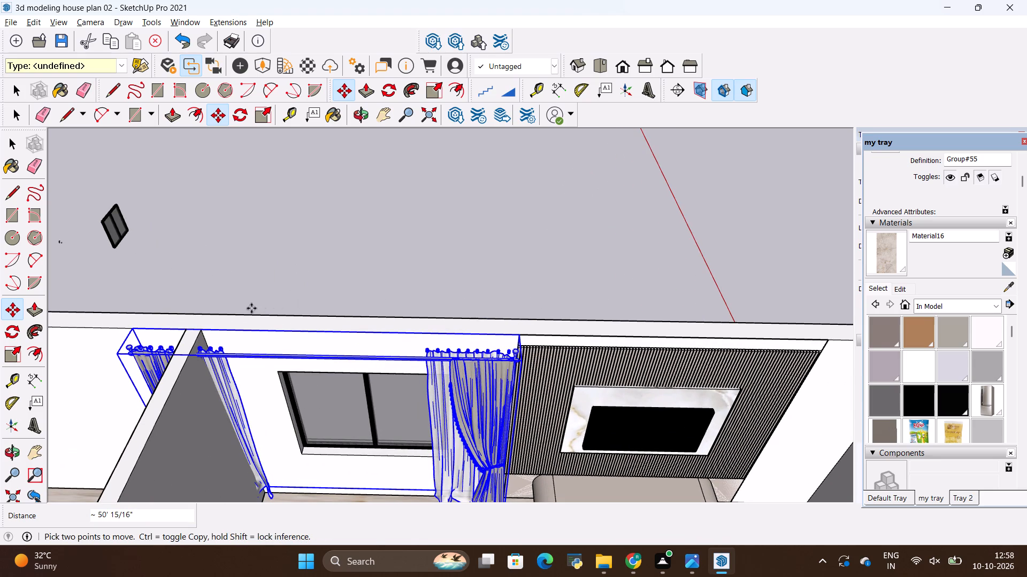
Scale the curtain set narrower along the wall so it fits between the TV panel and the bedroom partition.
key("s")
scroll(308, 272, "down", 5)
middle_click_drag(120, 365, 309, 393)
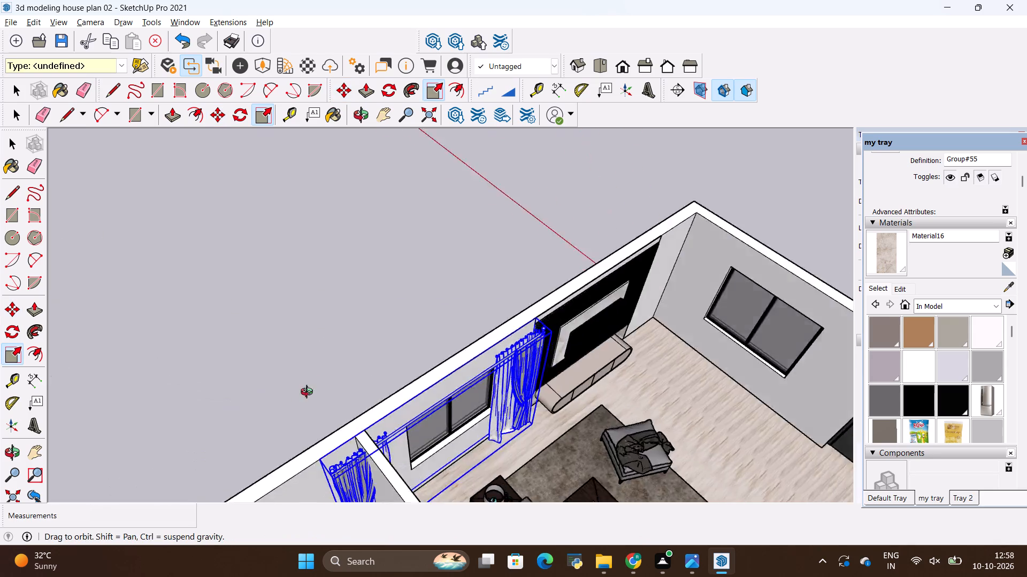
middle_click_drag(309, 393, 308, 306)
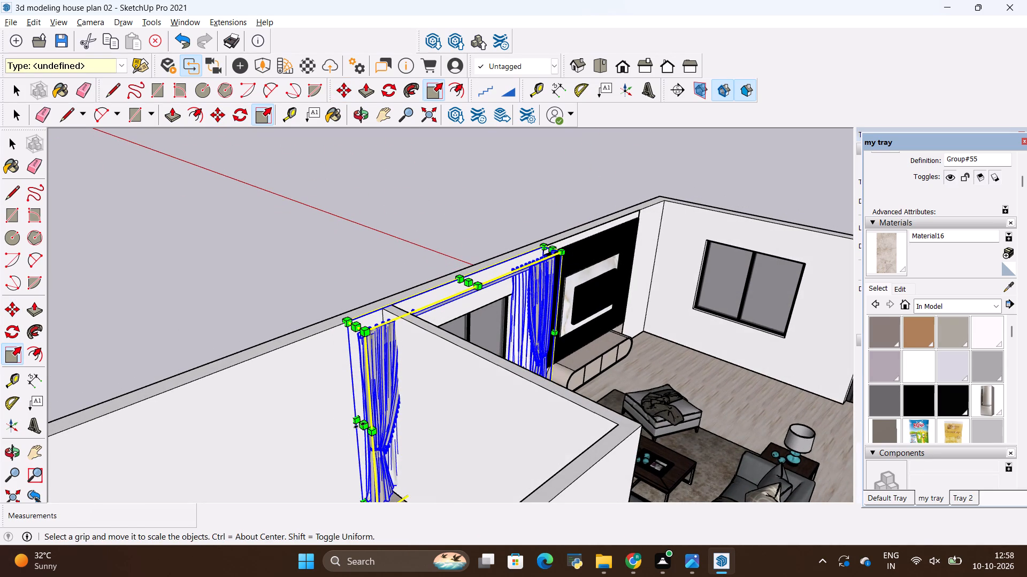
left_click(362, 425)
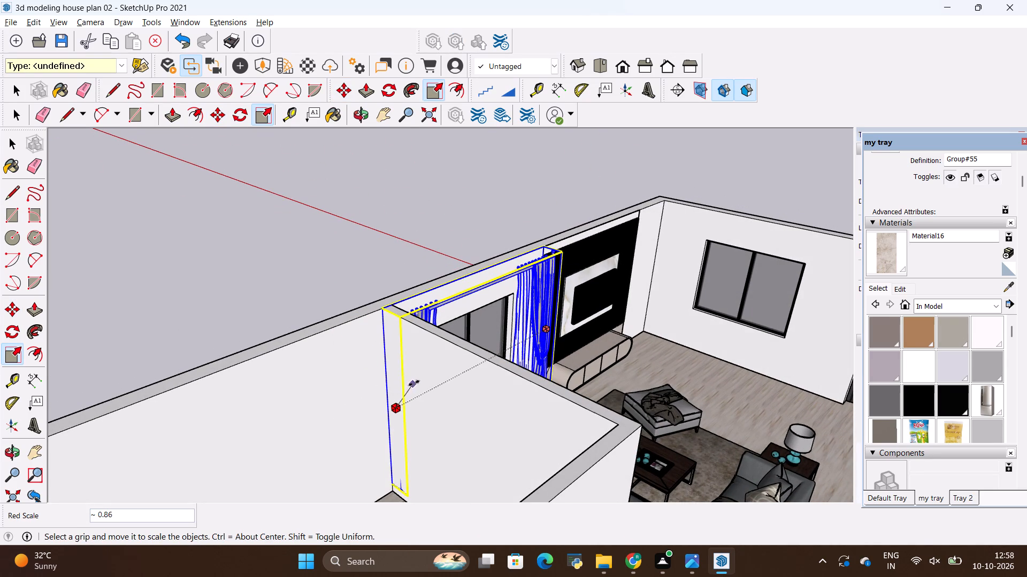
left_click(432, 373)
middle_click_drag(474, 407, 387, 449)
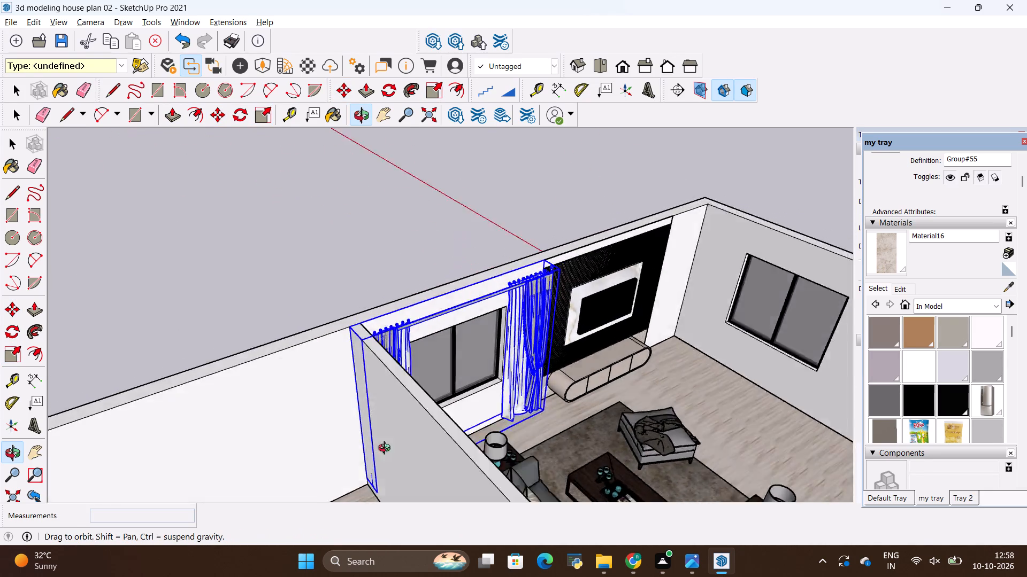
middle_click_drag(387, 449, 263, 453)
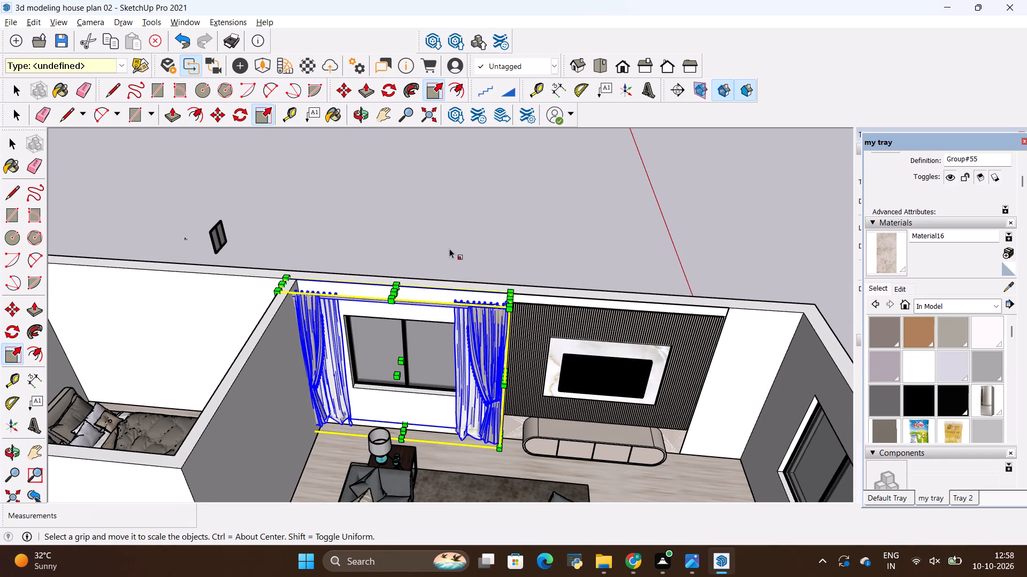
key("space")
left_click(452, 248)
Examine the fitted curtains around the window from inside and above, along with the rest of the living room.
middle_click_drag(296, 407, 348, 335)
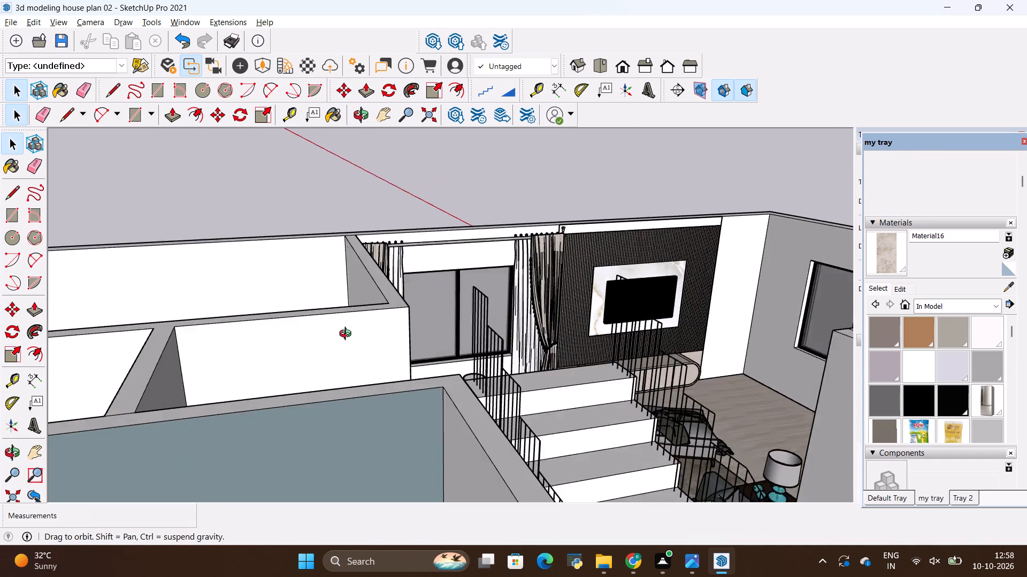
middle_click_drag(348, 335, 343, 336)
scroll(373, 302, "up", 6)
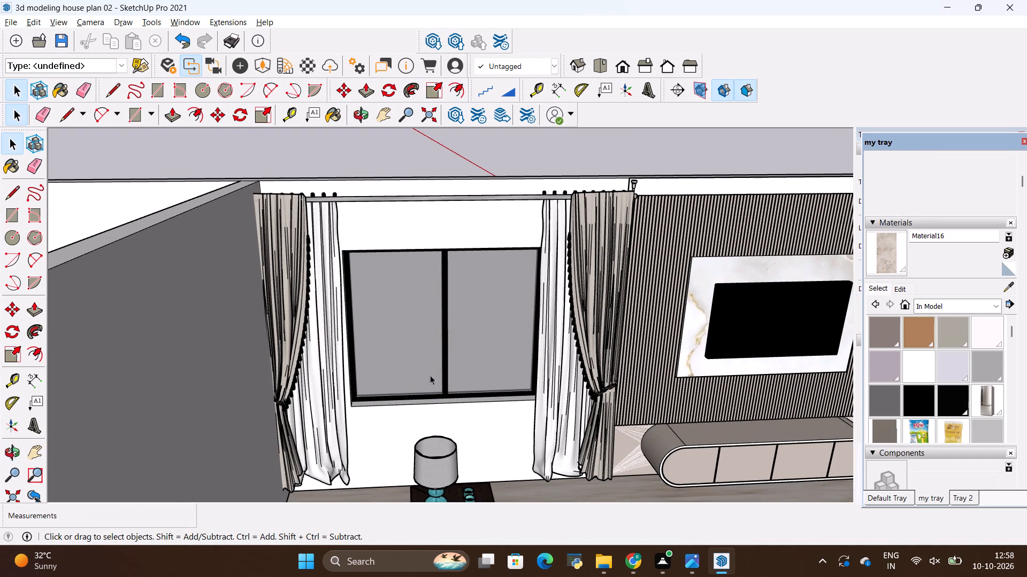
middle_click_drag(502, 378, 488, 387)
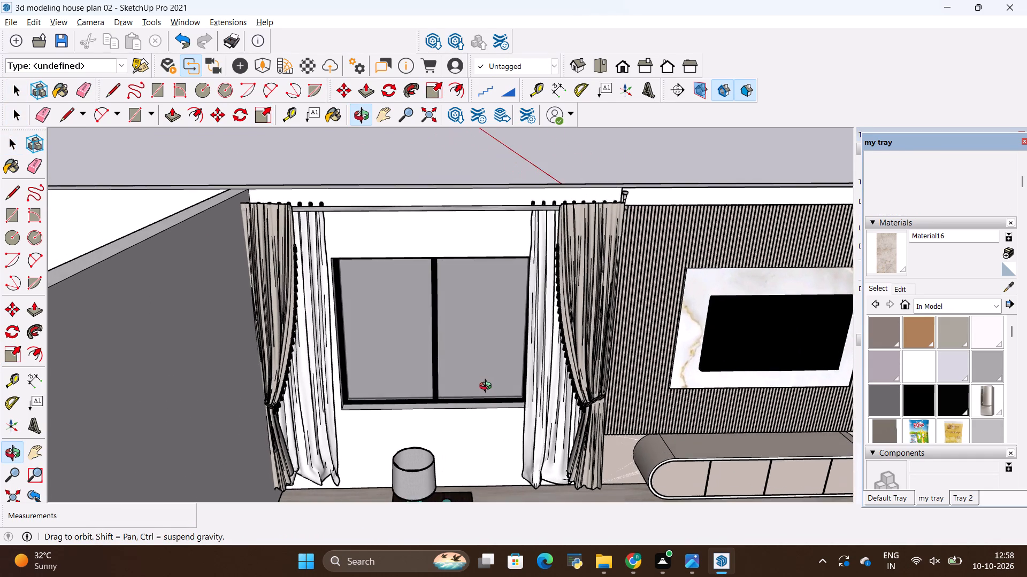
middle_click_drag(488, 387, 445, 396)
key("space")
left_click(608, 136)
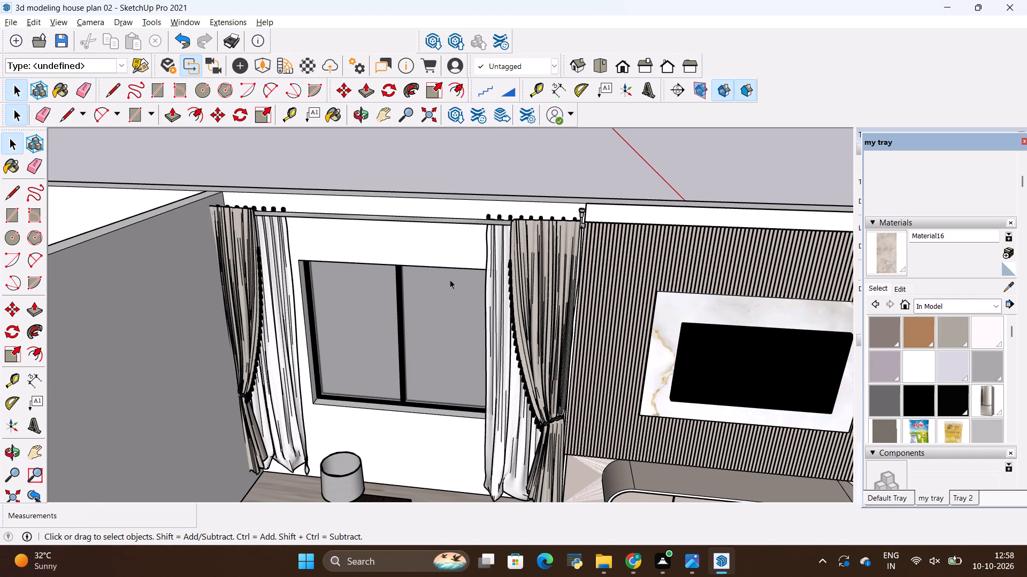
scroll(450, 279, "down", 15)
middle_click_drag(458, 306, 574, 386)
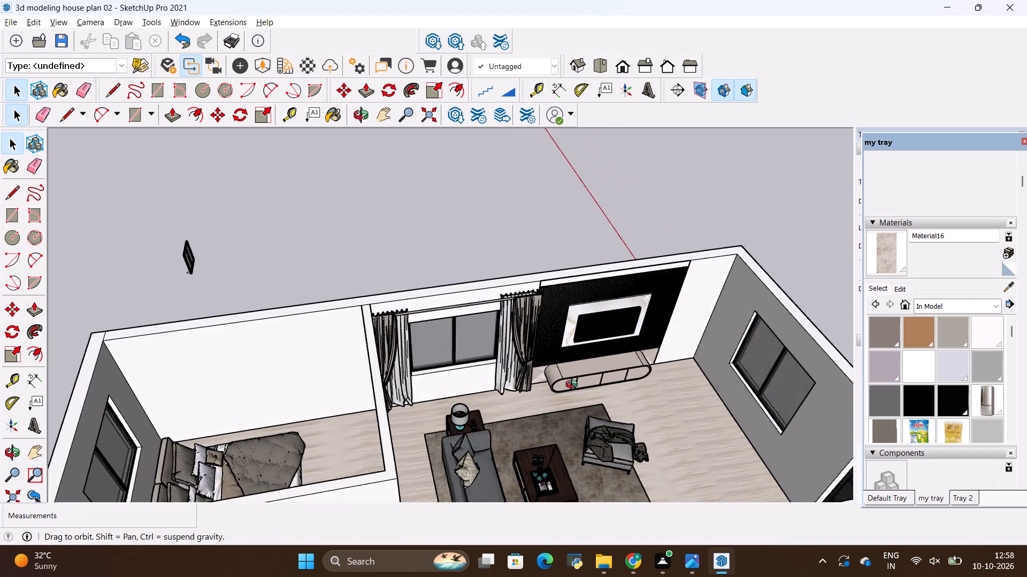
middle_click_drag(574, 386, 526, 307)
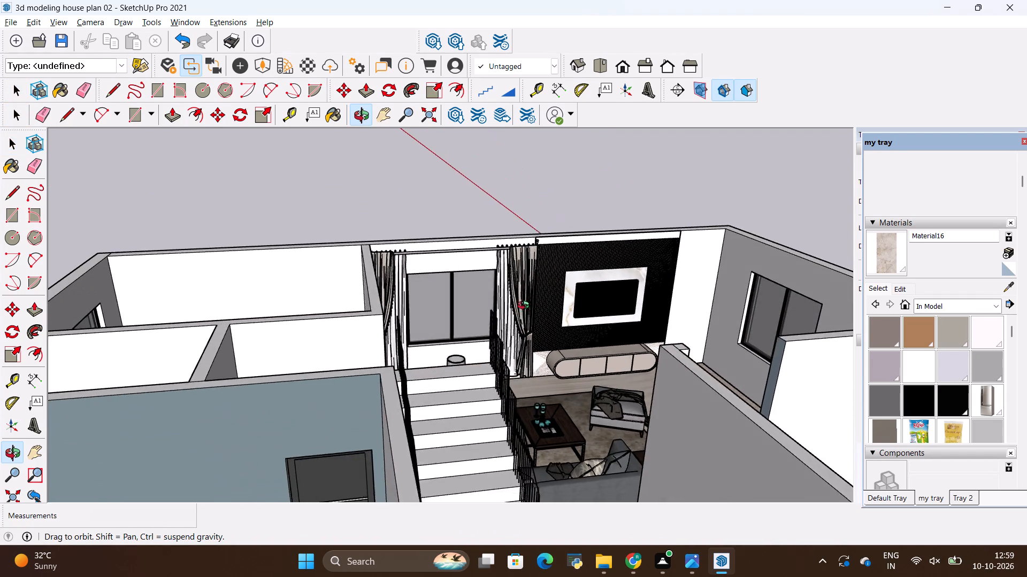
middle_click_drag(526, 307, 493, 316)
scroll(493, 312, "down", 4)
middle_click_drag(236, 297, 480, 374)
scroll(236, 299, "down", 1)
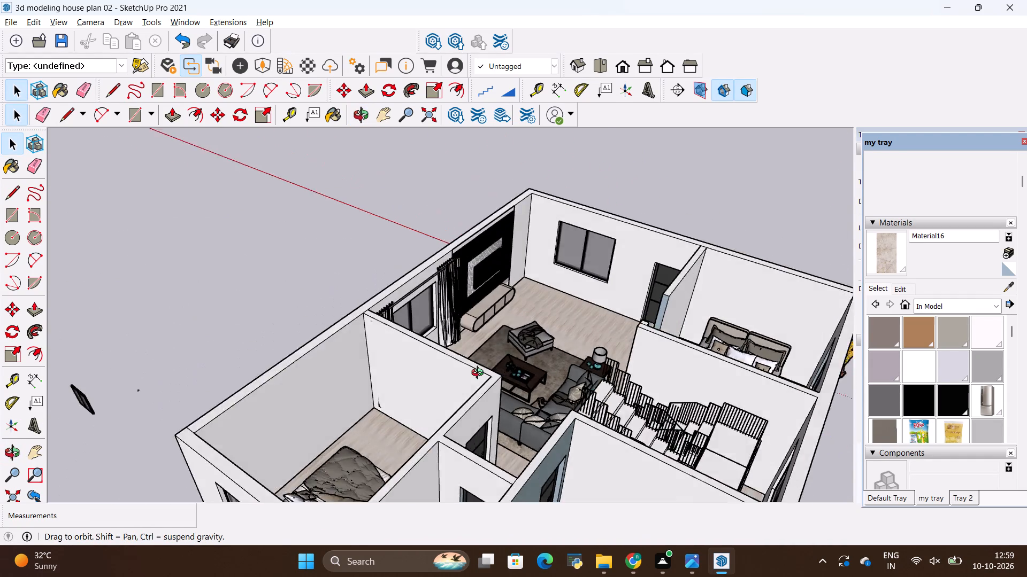
middle_click_drag(480, 374, 480, 378)
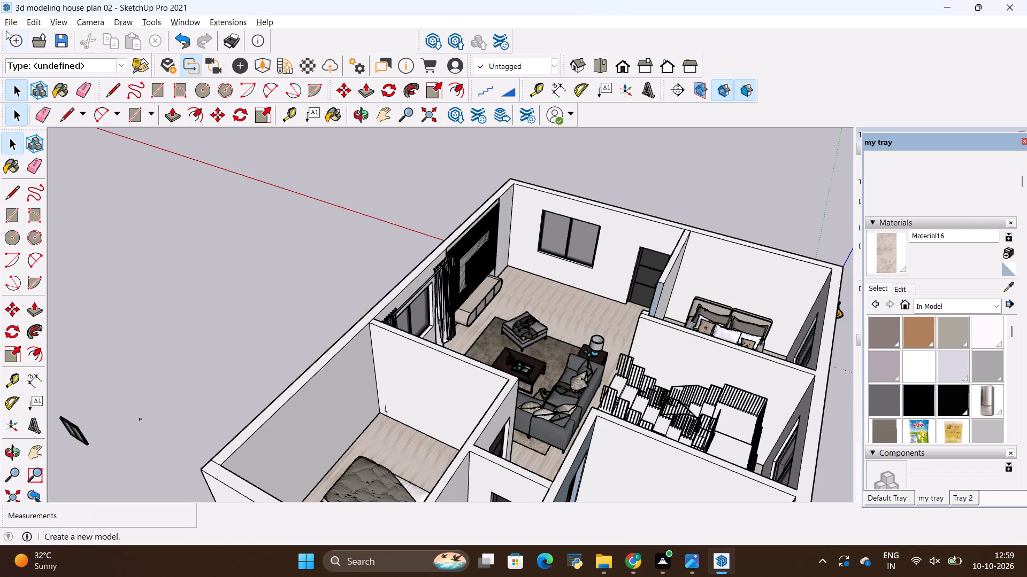
Import the Group_55 curtain model again and place it outside the house beyond the TV wall.
left_click(6, 25)
left_click(48, 244)
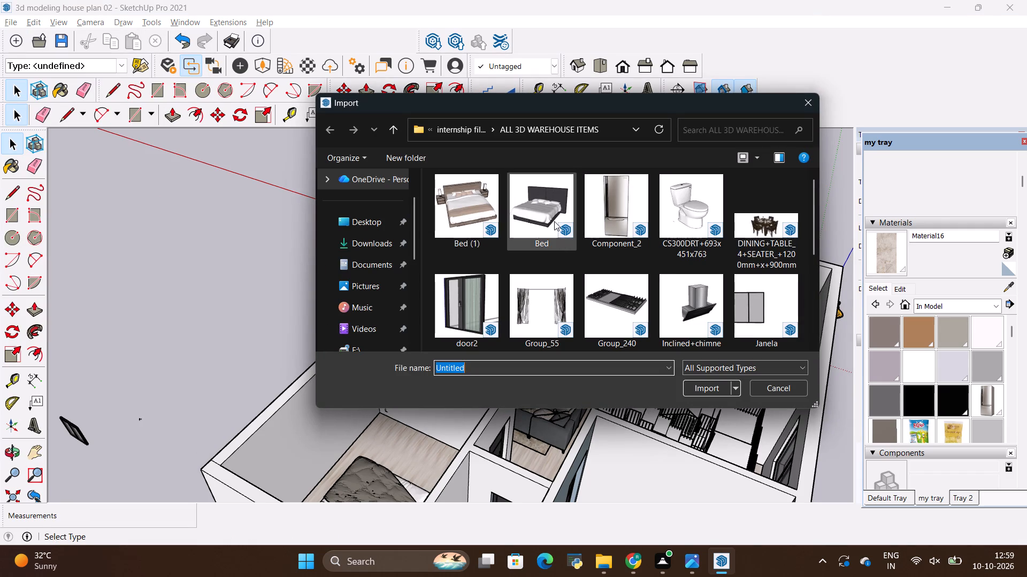
left_click(560, 297)
left_click(692, 389)
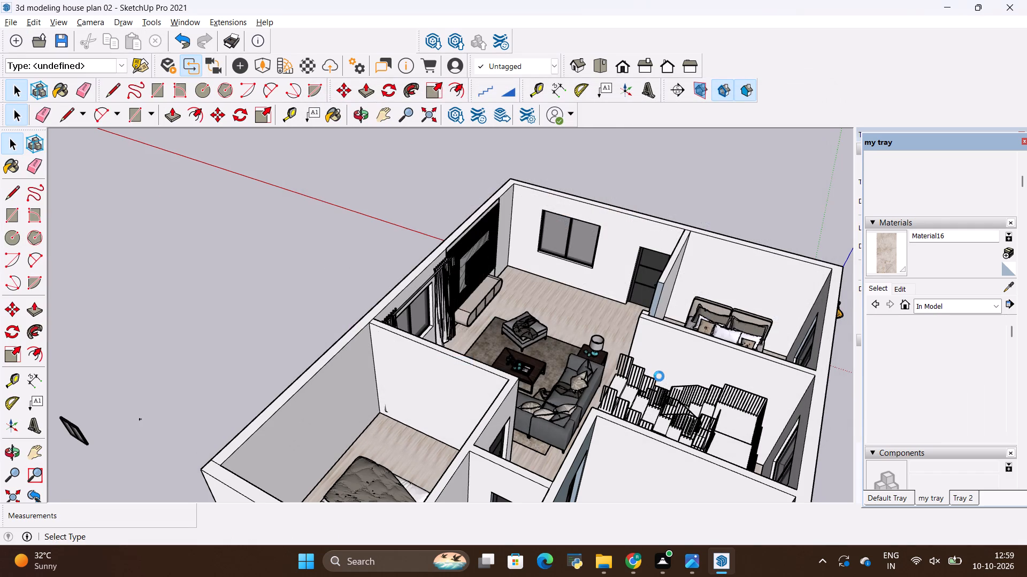
left_click(340, 275)
Rotate the new curtain set 180 degrees horizontally so its tied-back drapes face the house interior.
middle_click_drag(412, 217, 410, 231)
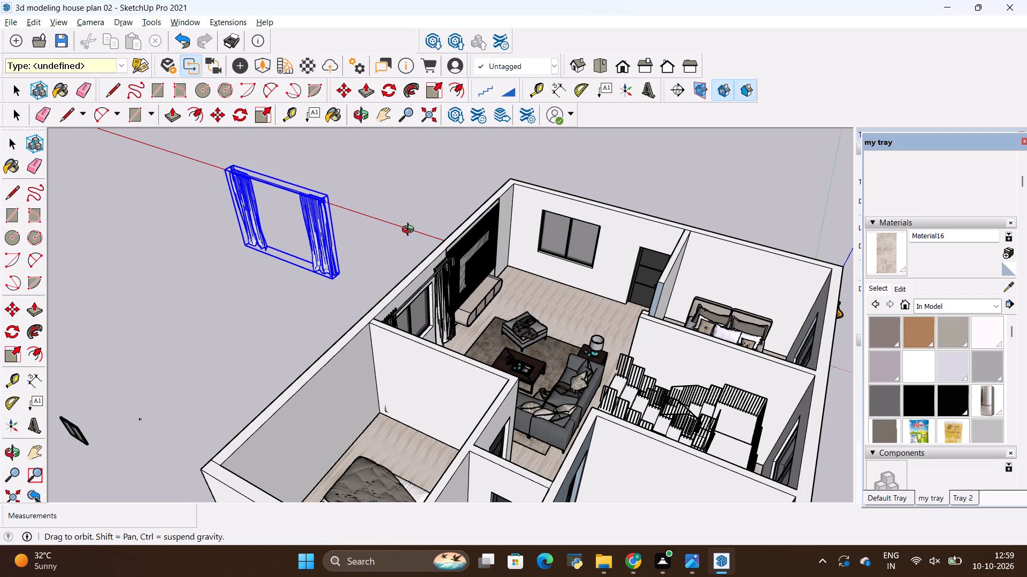
middle_click_drag(410, 231, 40, 245)
middle_click_drag(445, 308, 256, 240)
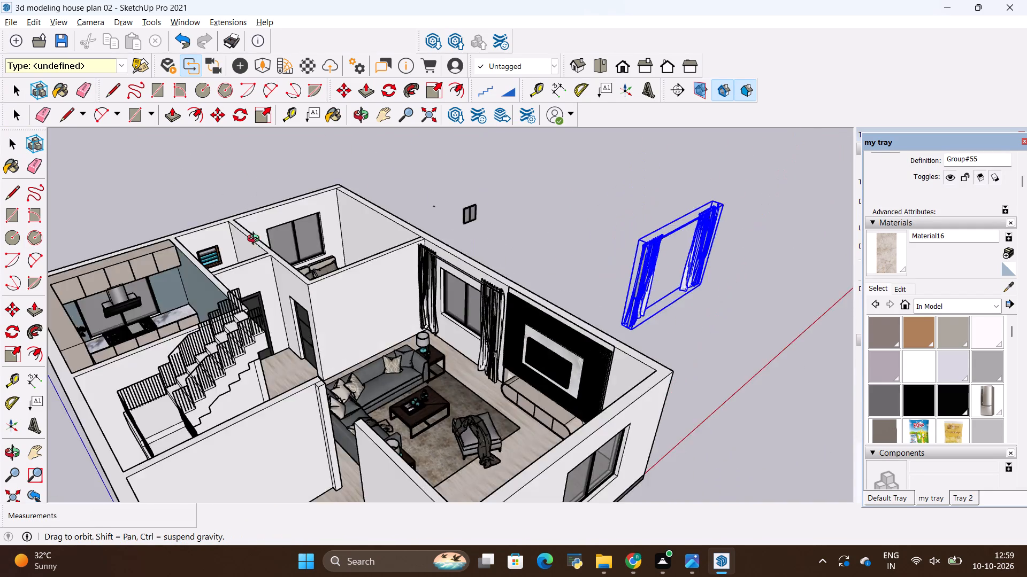
middle_click_drag(256, 240, 749, 377)
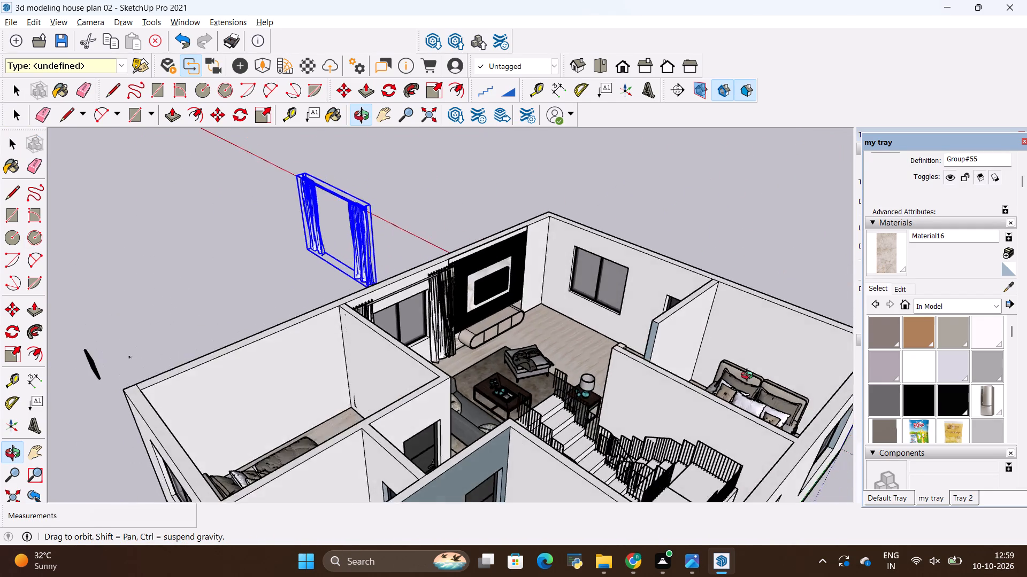
middle_click_drag(749, 377, 756, 380)
left_click(388, 90)
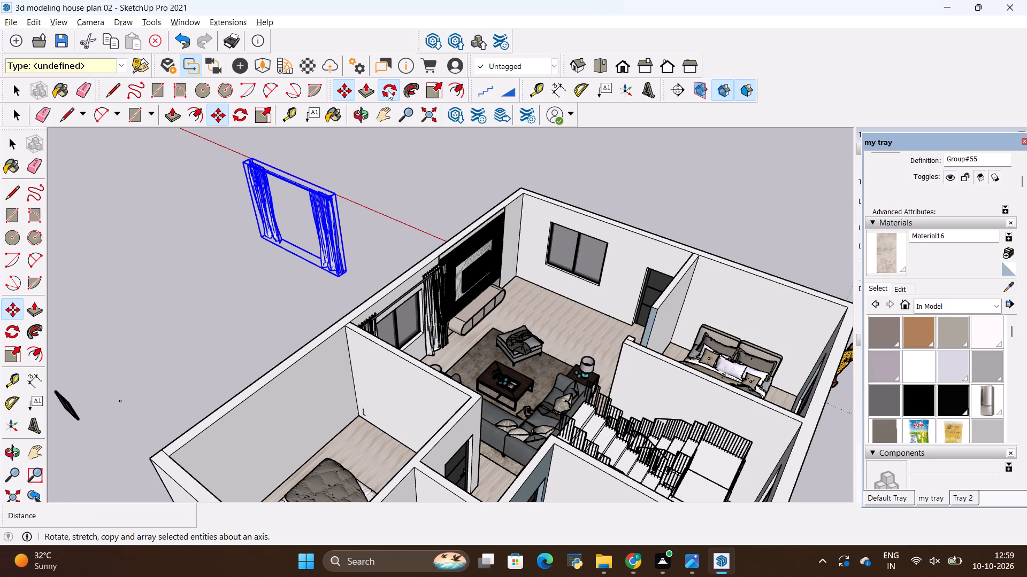
left_click(246, 249)
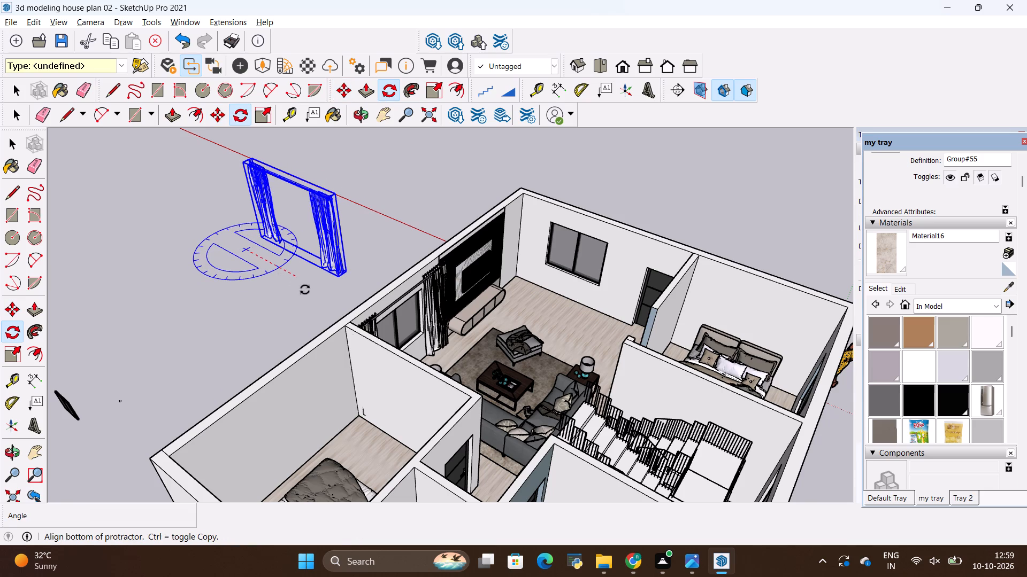
left_click(308, 291)
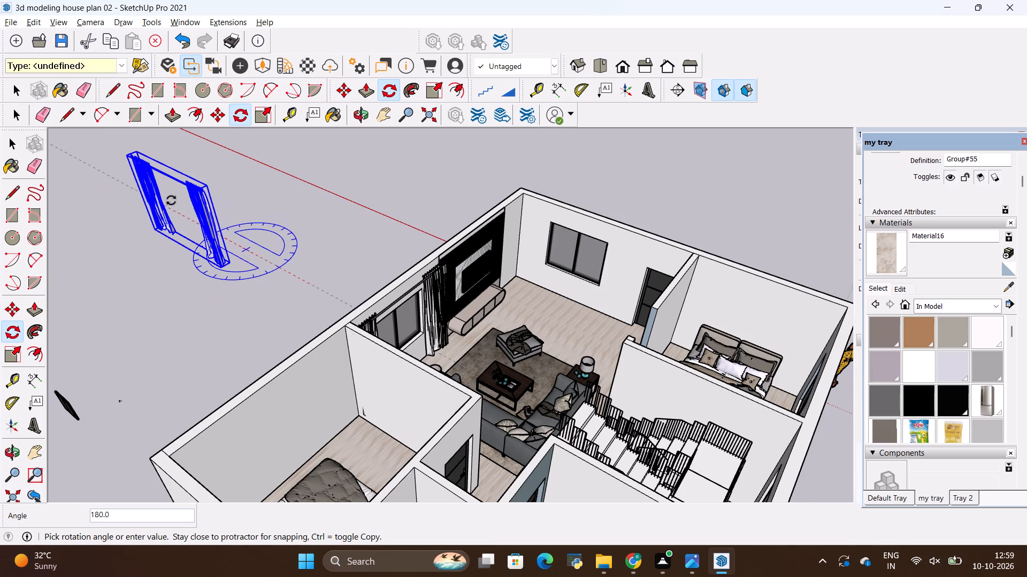
left_click(117, 177)
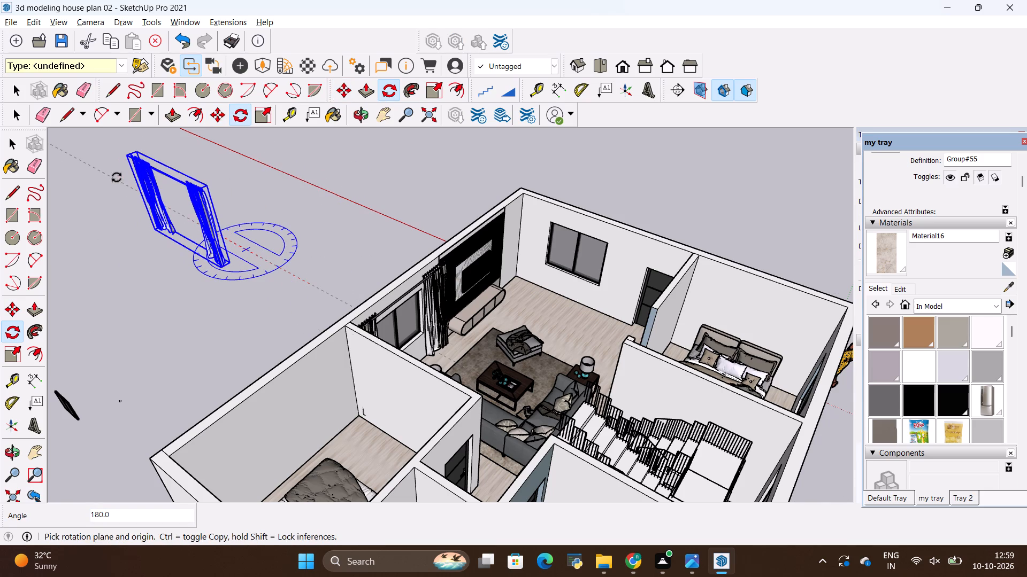
key("space")
Move the new curtain set over the living room's other window, against the wall between the TV wall corner and the door.
left_click(149, 204)
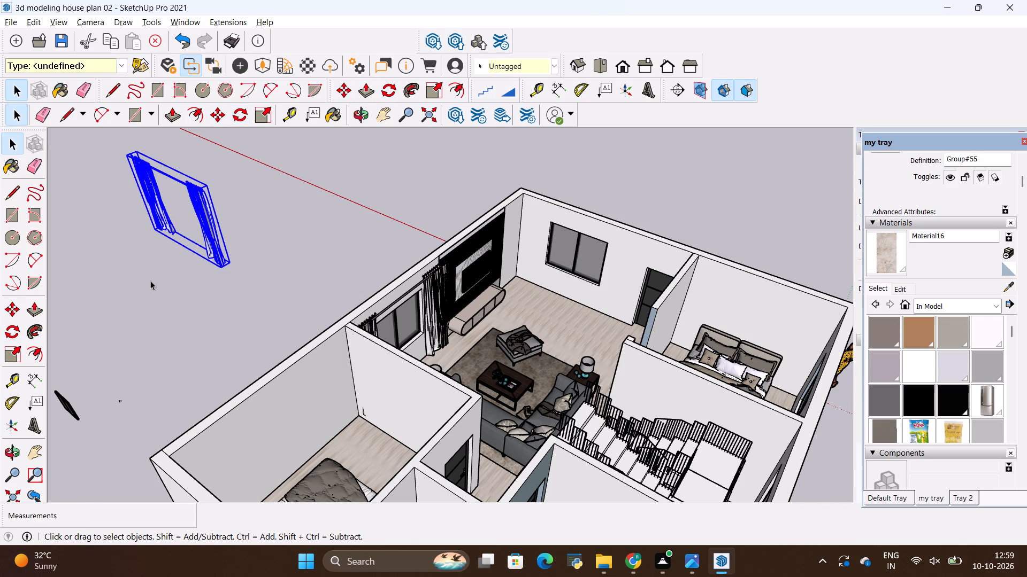
left_click(150, 281)
left_click(155, 211)
key("m")
left_click(210, 184)
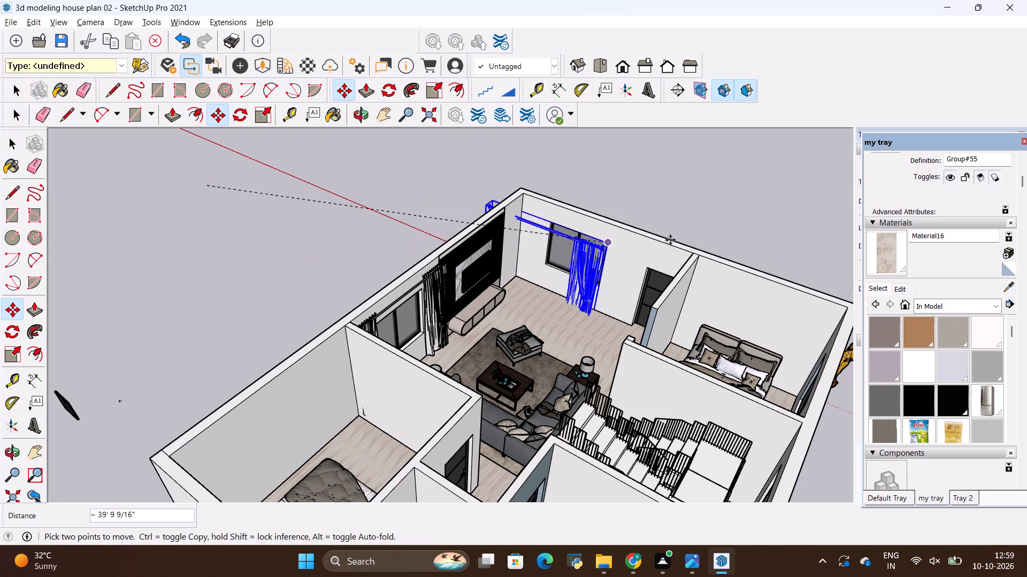
left_click(651, 238)
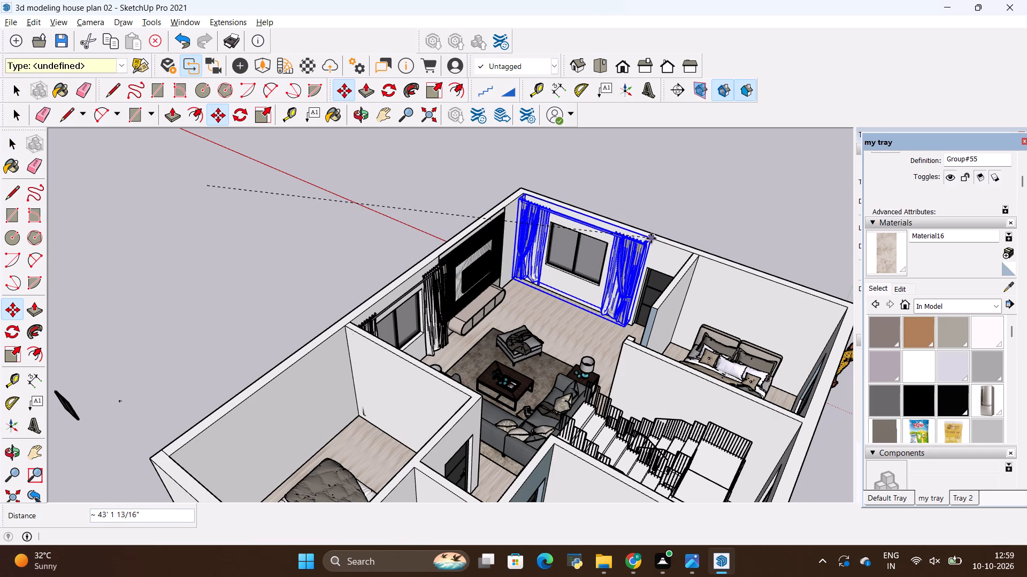
key("space")
left_click(663, 220)
scroll(588, 218, "up", 2)
scroll(561, 274, "up", 3)
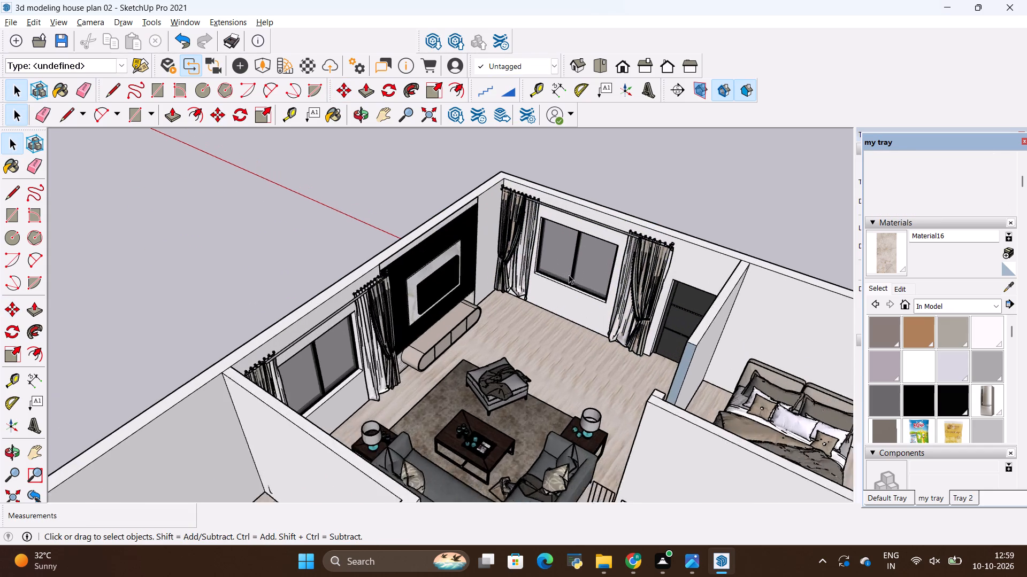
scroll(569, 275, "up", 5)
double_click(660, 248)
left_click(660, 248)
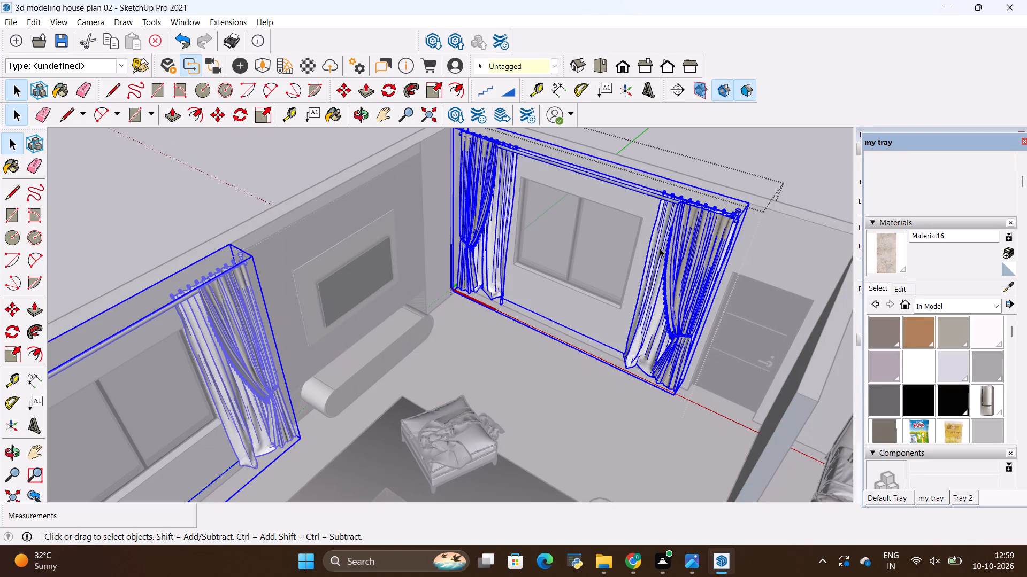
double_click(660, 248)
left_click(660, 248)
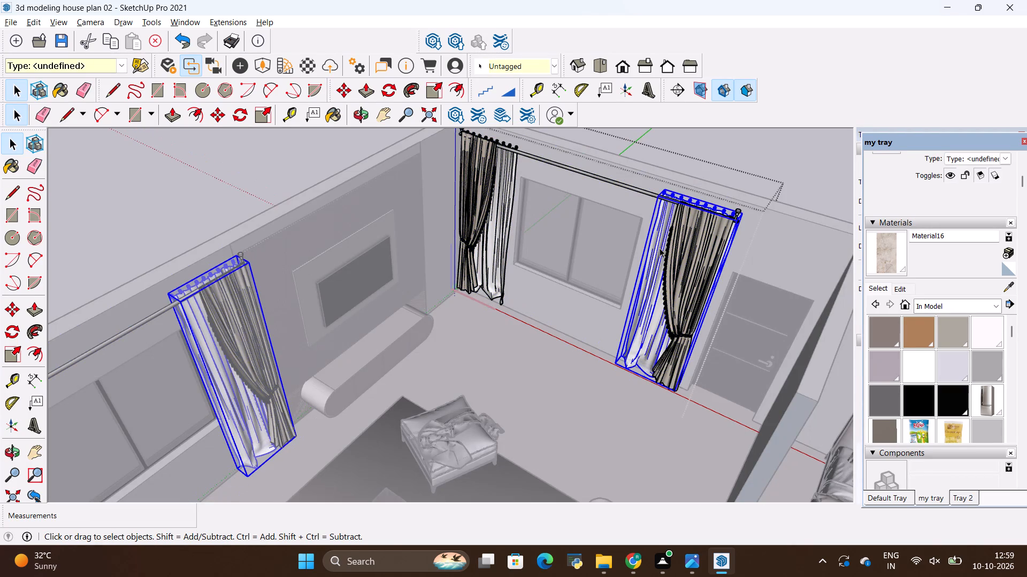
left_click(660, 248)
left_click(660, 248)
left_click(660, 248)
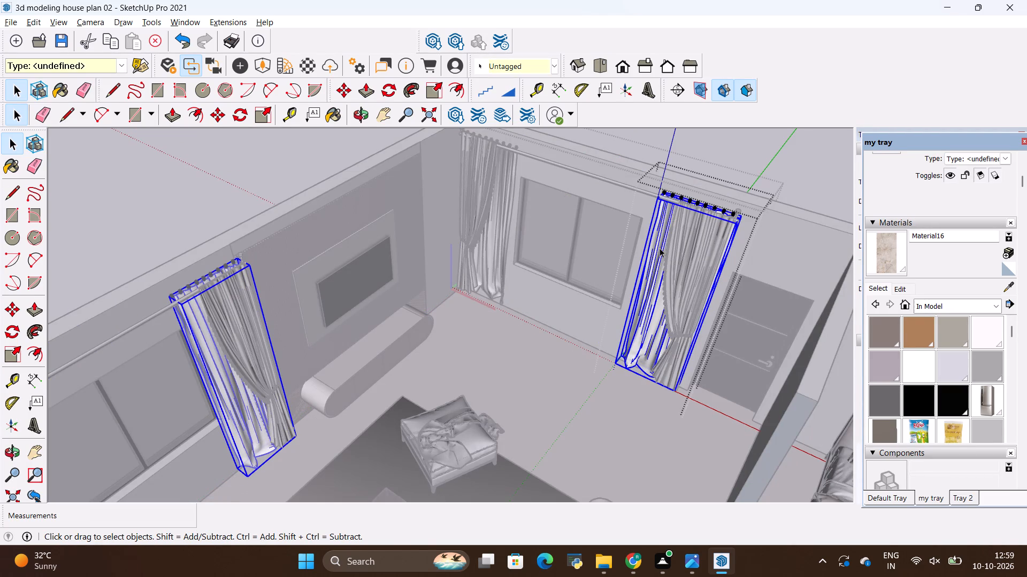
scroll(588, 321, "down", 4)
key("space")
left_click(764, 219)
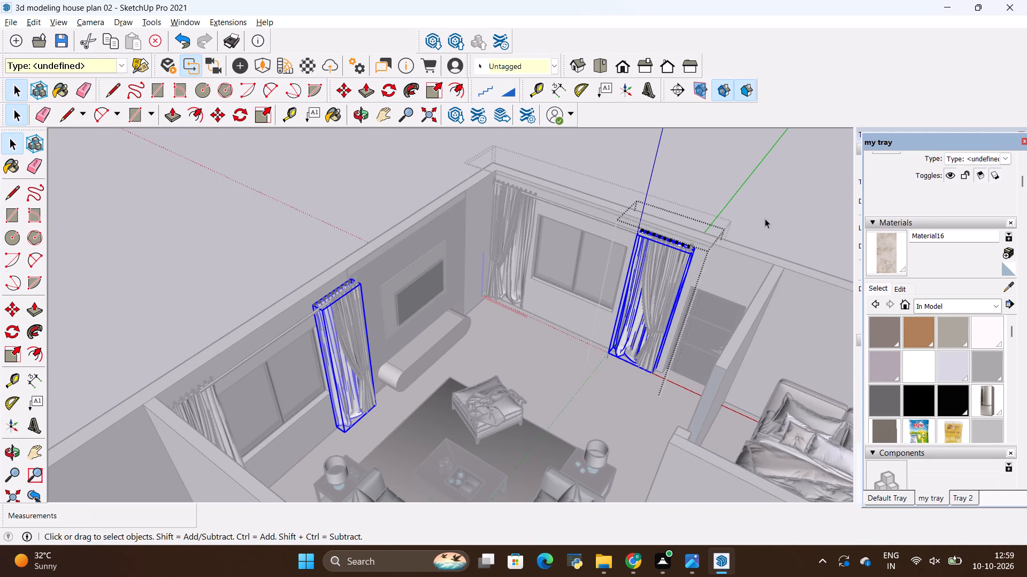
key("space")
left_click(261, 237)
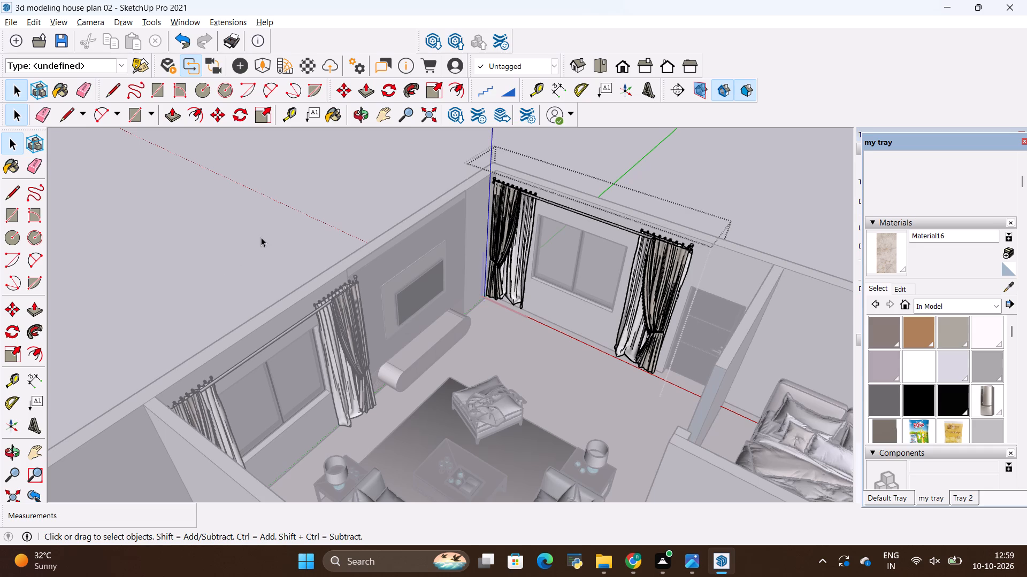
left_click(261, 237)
Examine the living room at eye level from behind the sofa, checking both curtained windows around the TV wall.
scroll(259, 237, "down", 4)
middle_click_drag(427, 374, 426, 386)
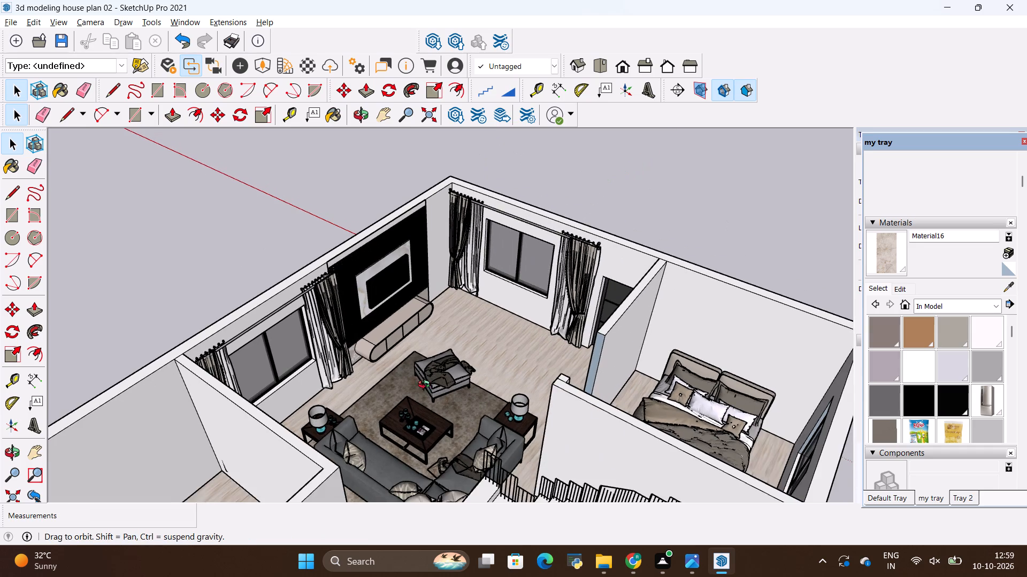
middle_click_drag(426, 386, 378, 308)
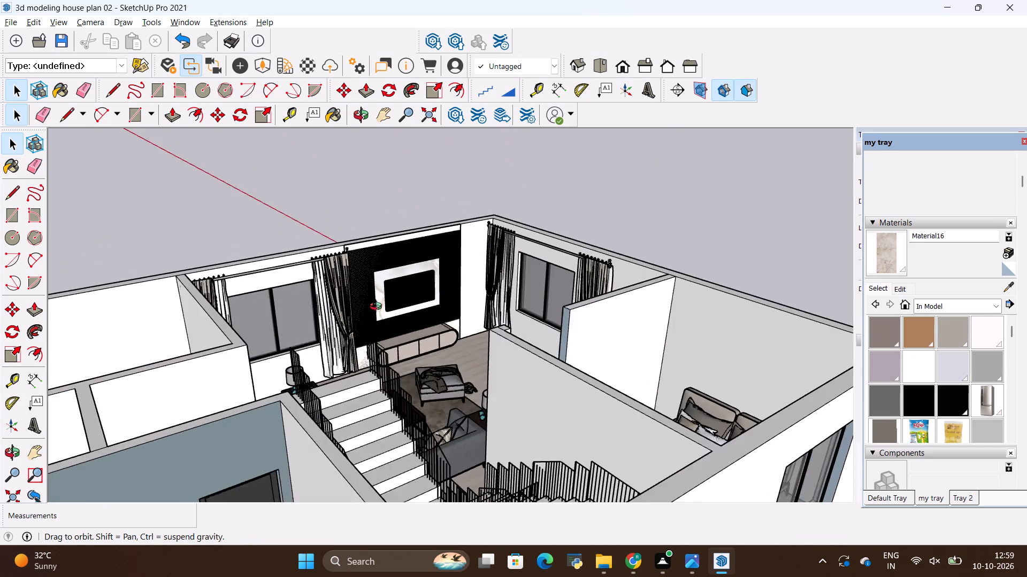
middle_click_drag(378, 308, 383, 307)
scroll(457, 334, "up", 7)
middle_click_drag(480, 397, 446, 328)
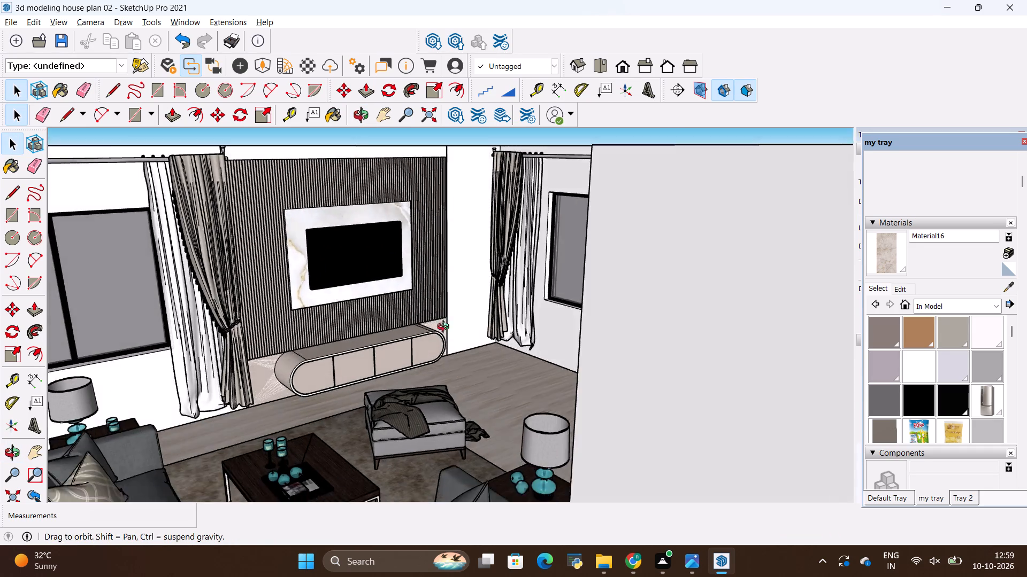
middle_click_drag(446, 328, 490, 341)
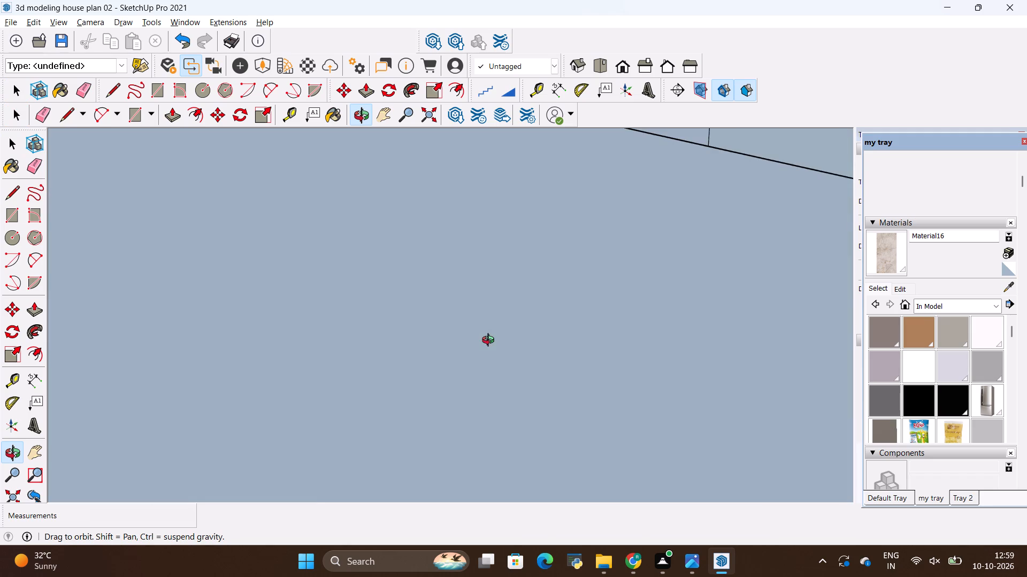
middle_click_drag(490, 341, 458, 336)
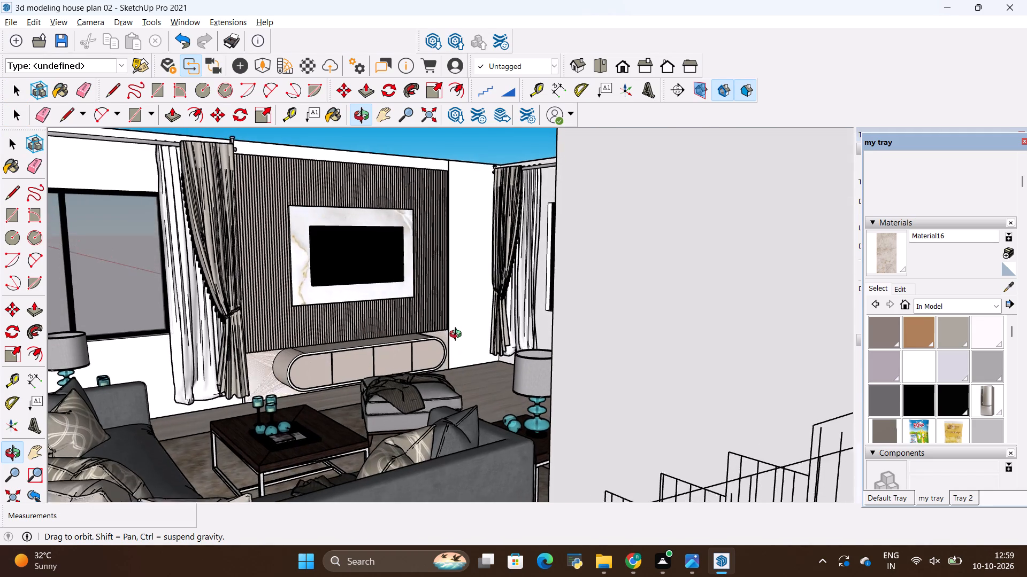
middle_click_drag(458, 336, 461, 319)
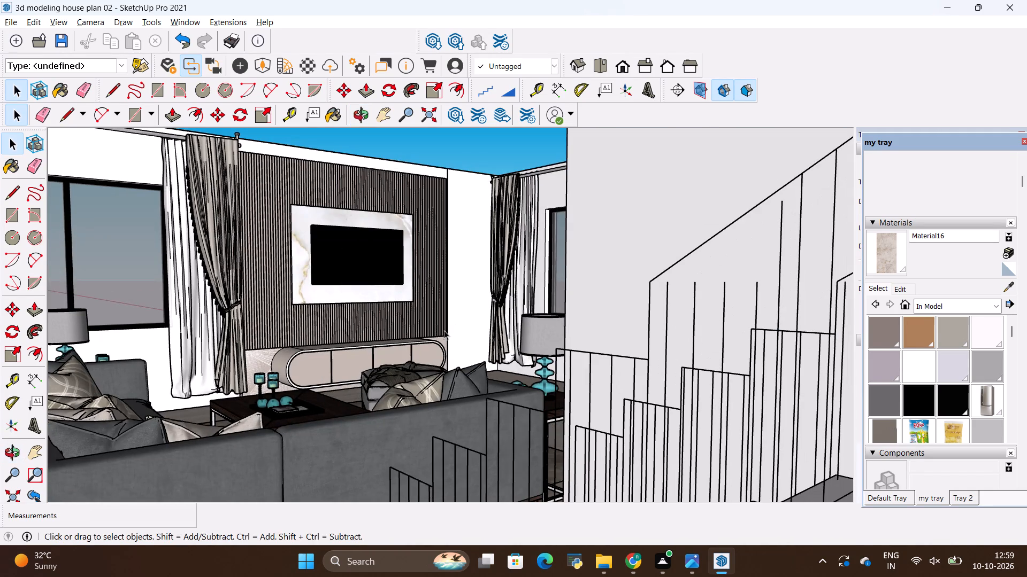
middle_click_drag(355, 409, 384, 402, "shift")
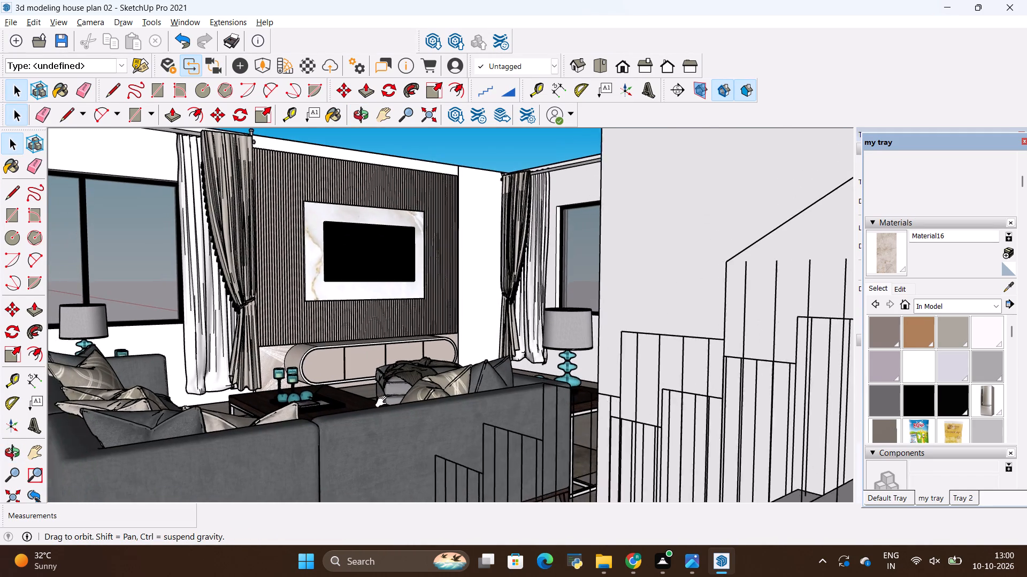
middle_click_drag(384, 402, 497, 395, "shift")
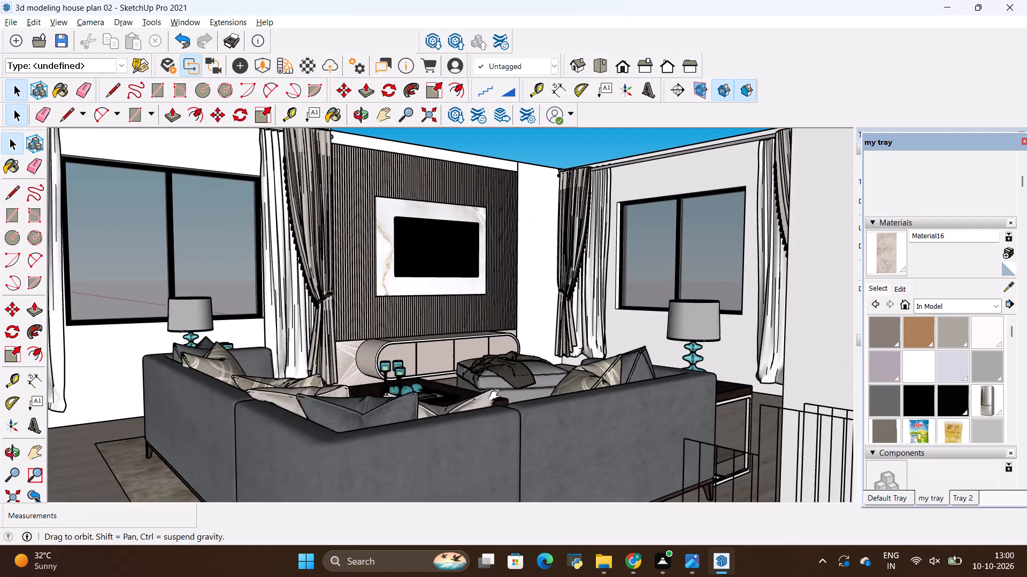
middle_click_drag(497, 395, 495, 387, "shift")
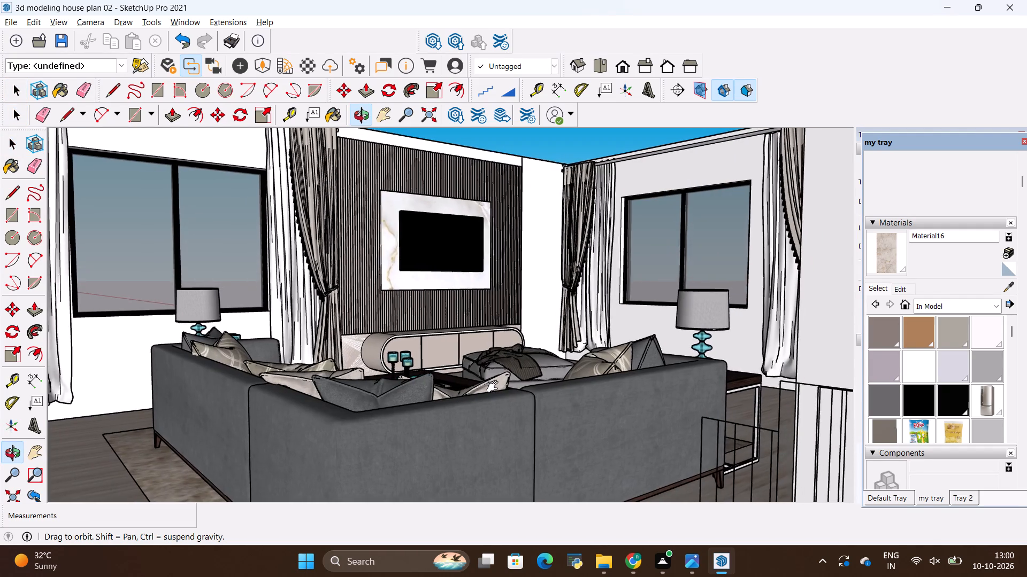
middle_click_drag(495, 387, 486, 371, "shift")
middle_click_drag(422, 346, 430, 364)
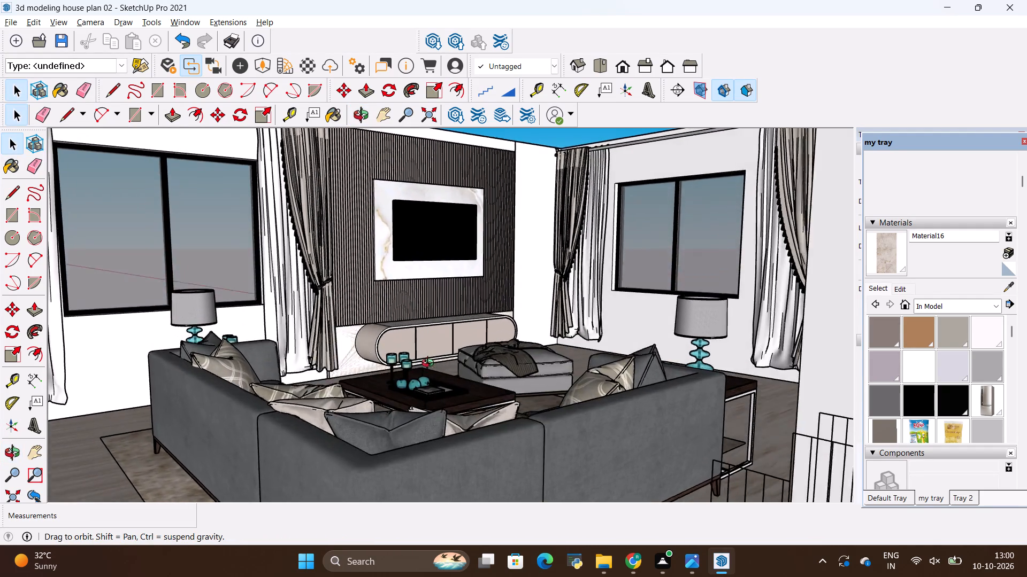
middle_click_drag(430, 364, 421, 352)
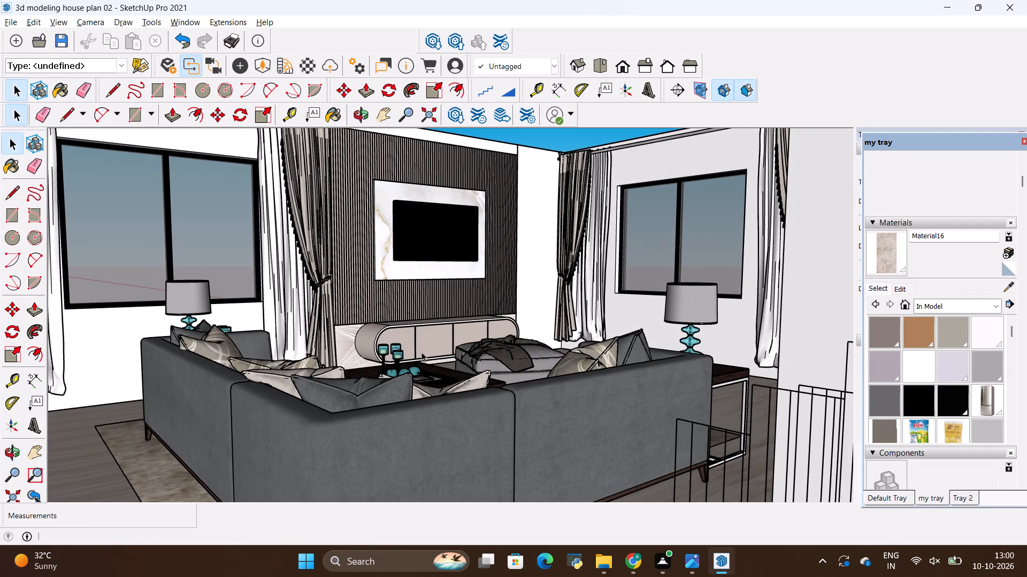
scroll(446, 355, "up", 2)
middle_click_drag(412, 361, 459, 369)
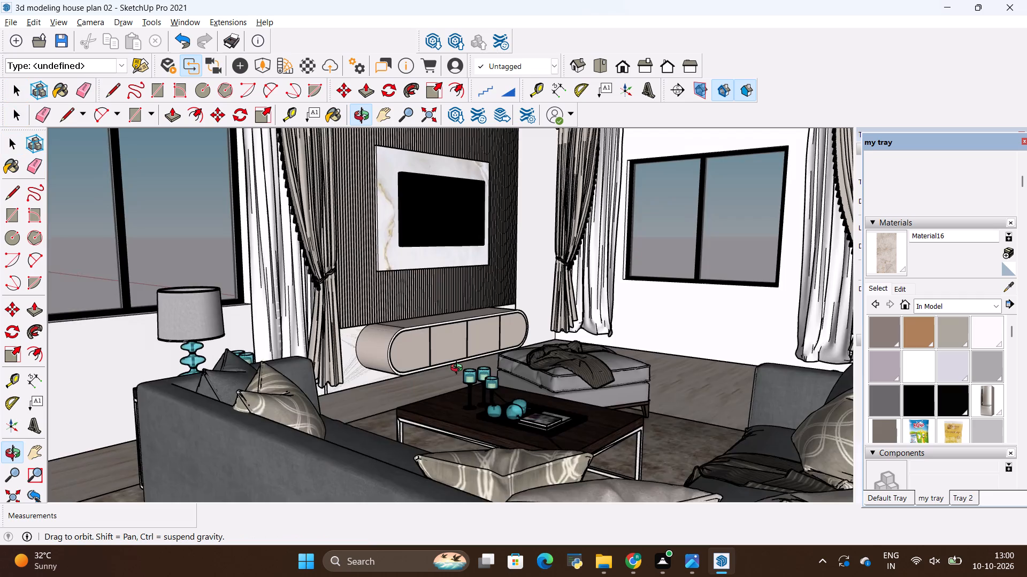
middle_click_drag(459, 369, 461, 358)
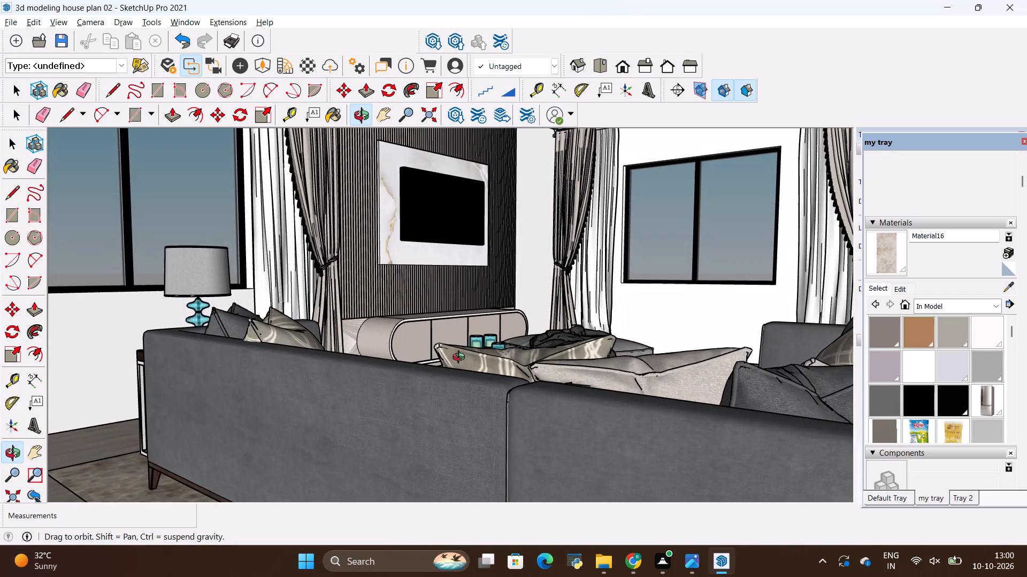
middle_click_drag(461, 358, 455, 365)
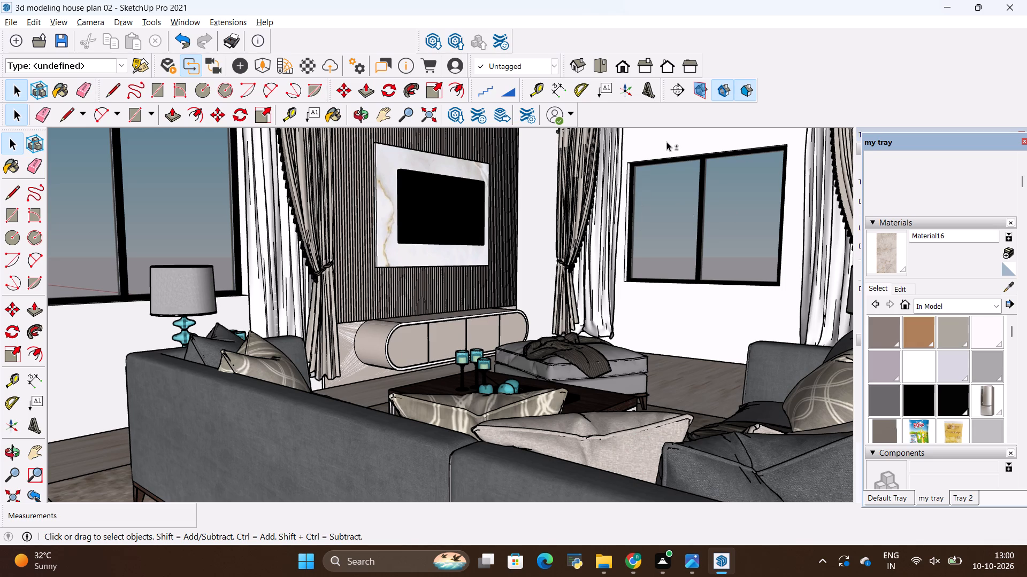
Examine the tops of both curtain sets, the TV wall and the living room layout from above.
middle_click_drag(667, 142, 539, 371, "shift")
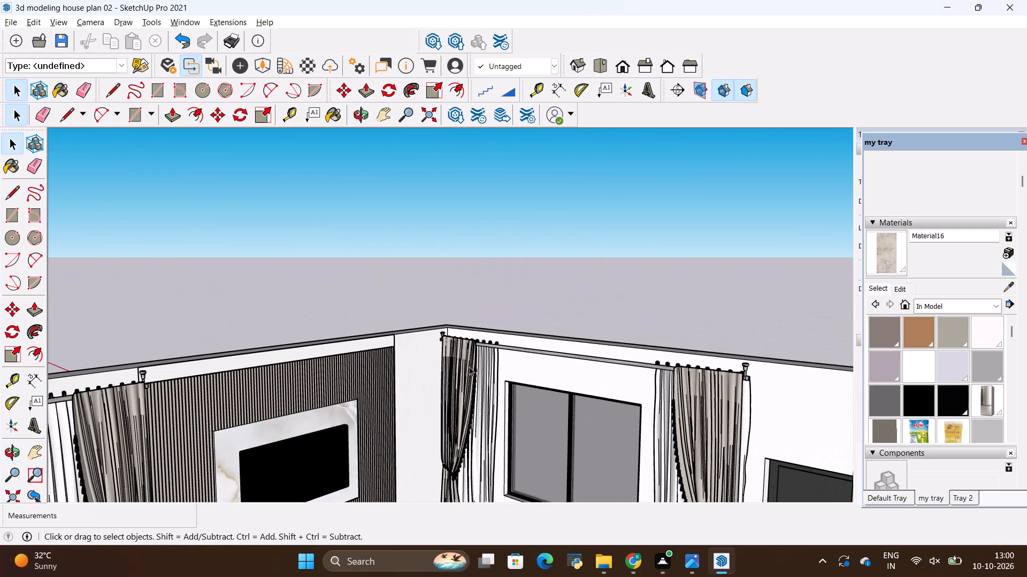
middle_click_drag(629, 241, 438, 324)
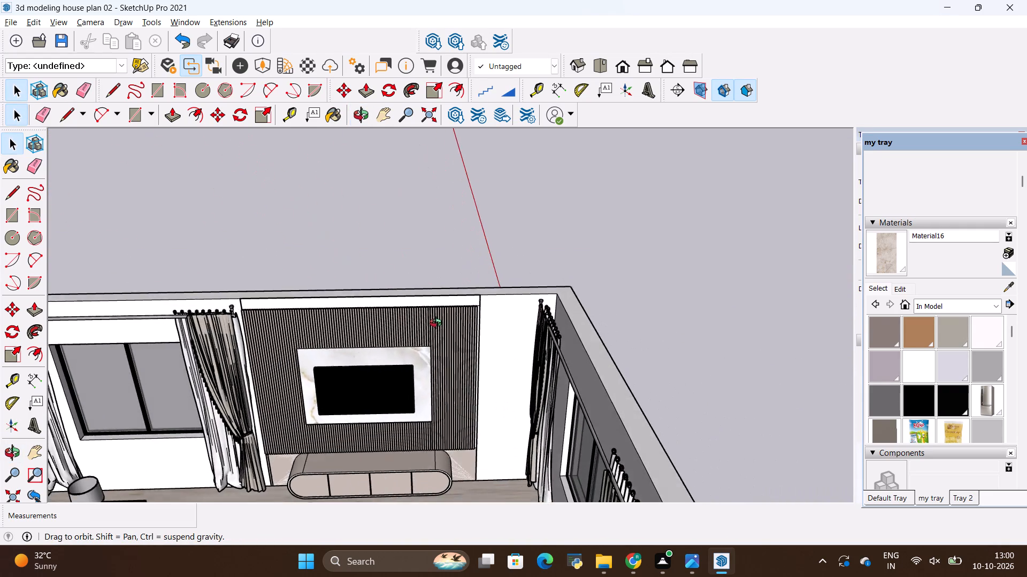
middle_click_drag(438, 324, 438, 324)
scroll(719, 278, "down", 10)
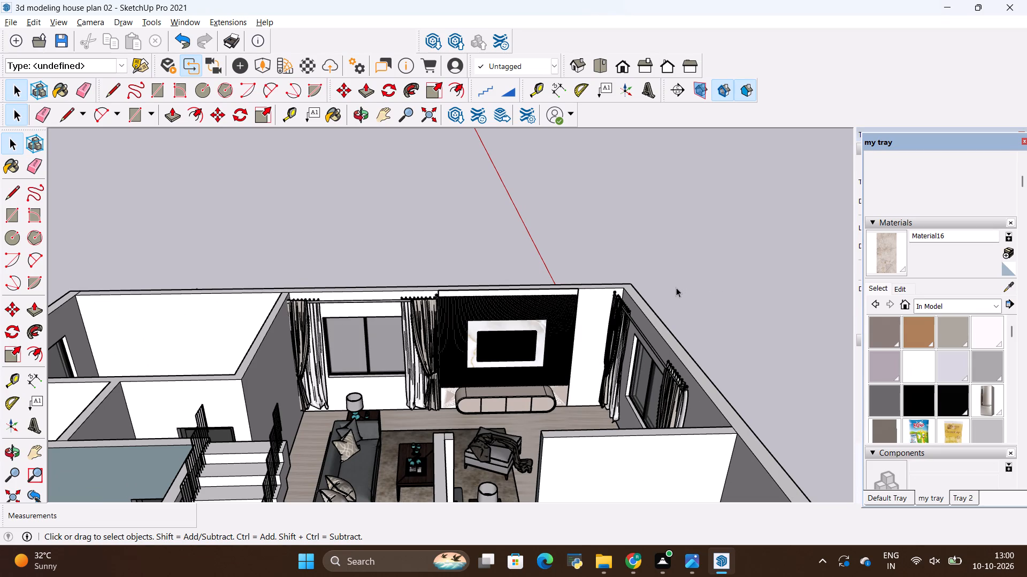
key("space")
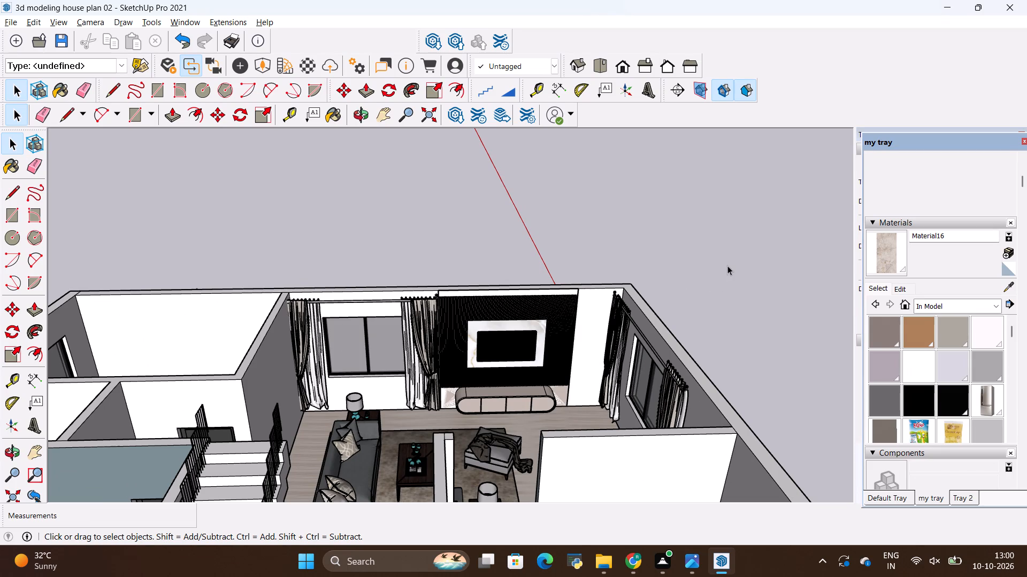
left_click(727, 266)
key("space")
left_click(727, 266)
scroll(541, 421, "up", 4)
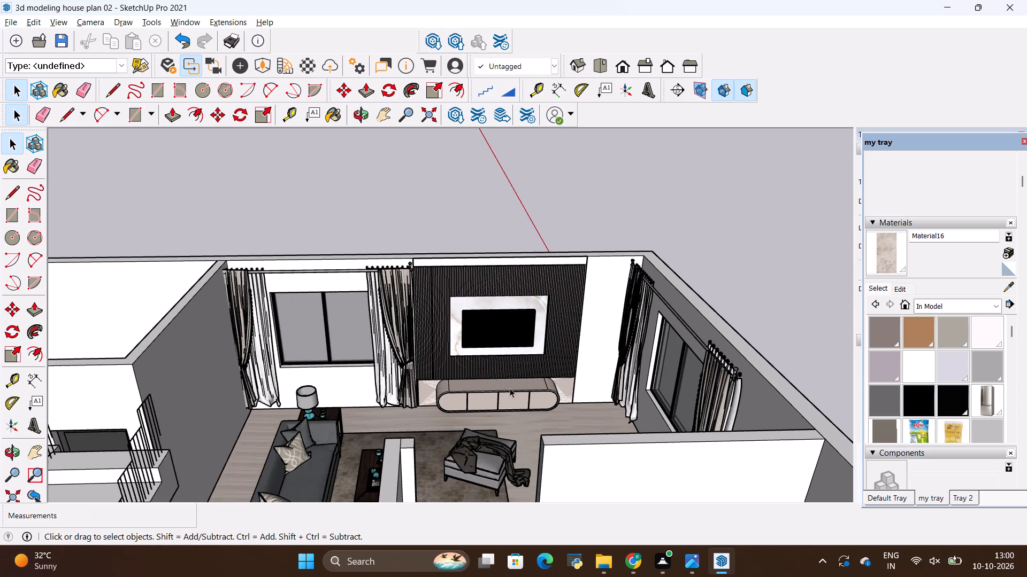
scroll(510, 388, "up", 5)
middle_click_drag(455, 388, 493, 324)
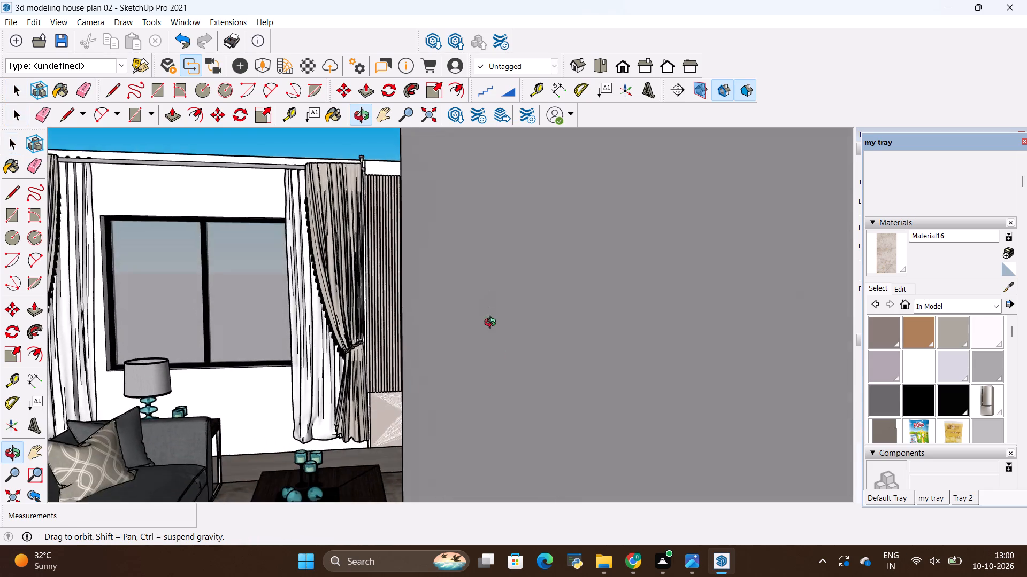
middle_click_drag(493, 324, 431, 457)
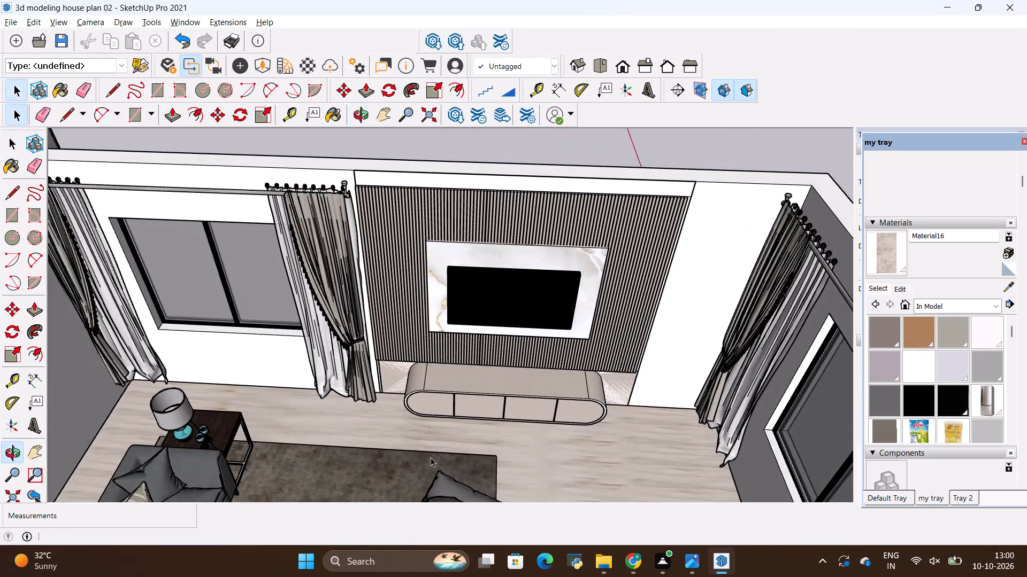
scroll(528, 297, "down", 16)
scroll(538, 287, "down", 5)
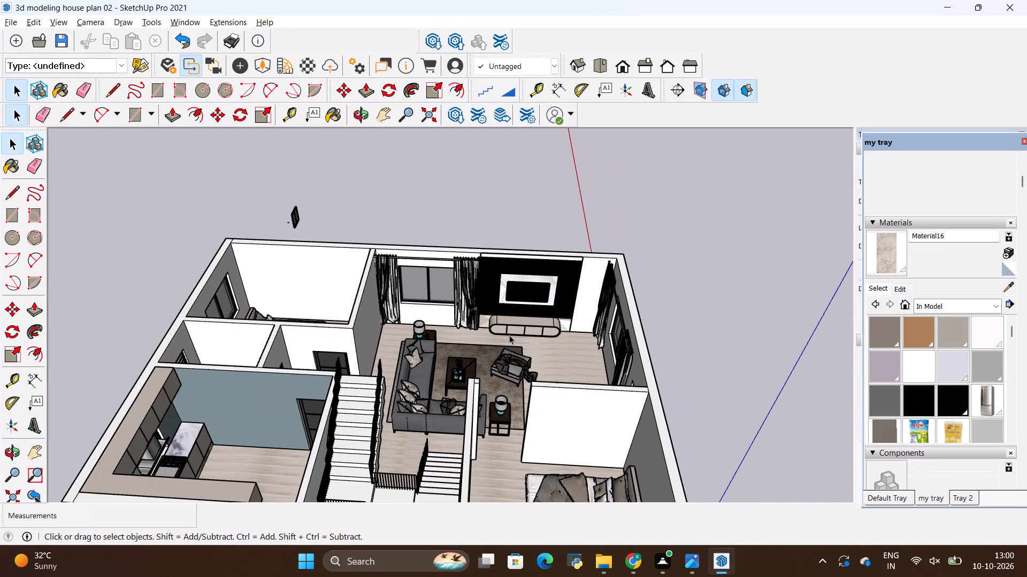
scroll(490, 441, "up", 10)
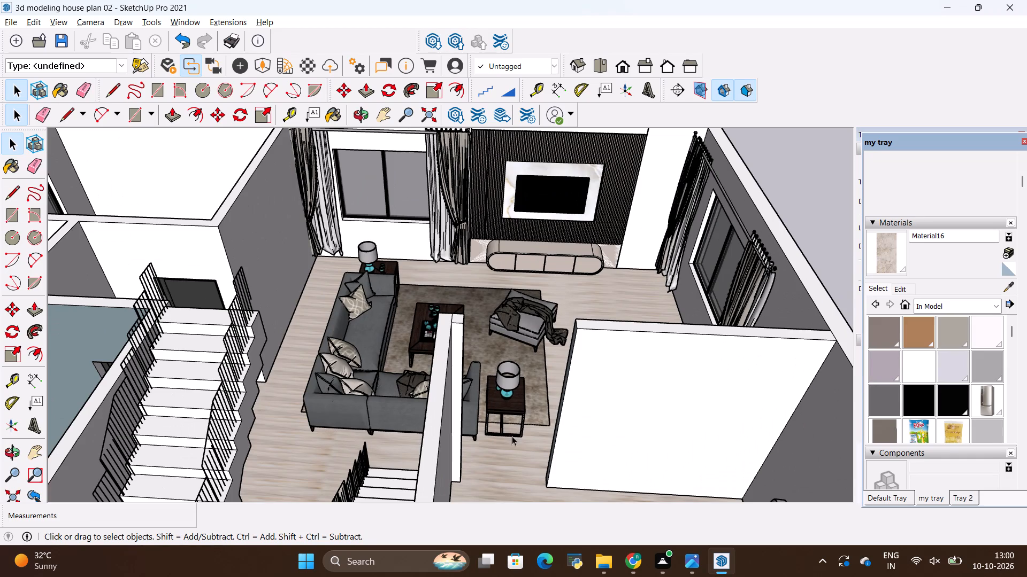
middle_click_drag(508, 436, 502, 367)
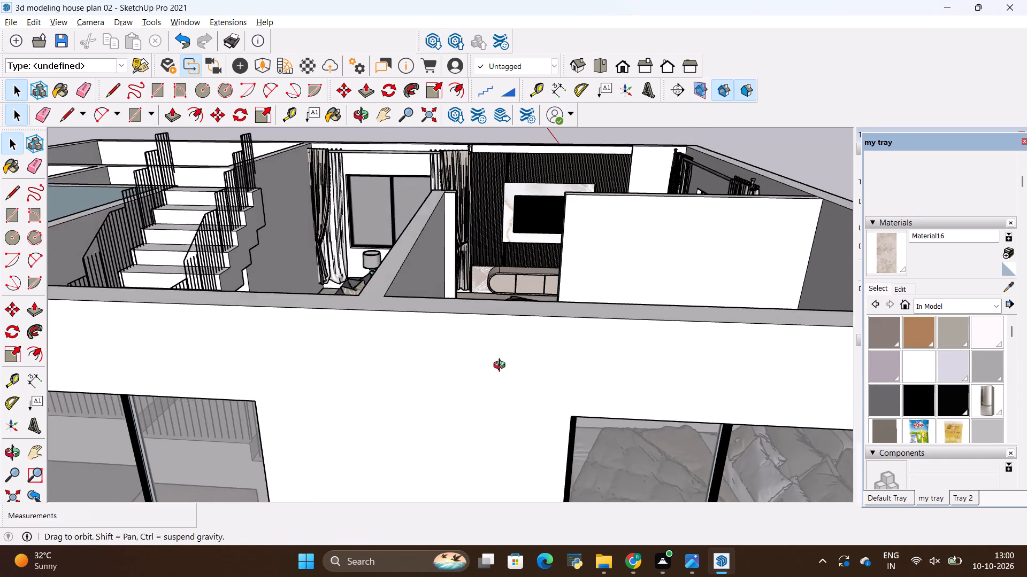
middle_click_drag(502, 367, 516, 414)
middle_click_drag(493, 266, 579, 388)
Examine the whole house plan from above, comparing the furnished living room and bedrooms with the remaining rooms.
scroll(434, 345, "down", 10)
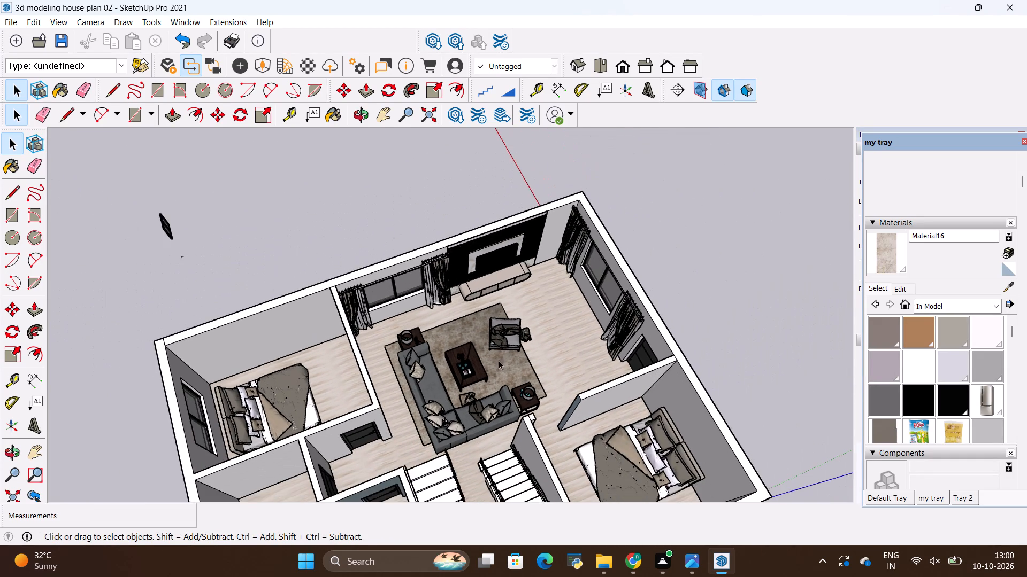
middle_click_drag(500, 361, 474, 217)
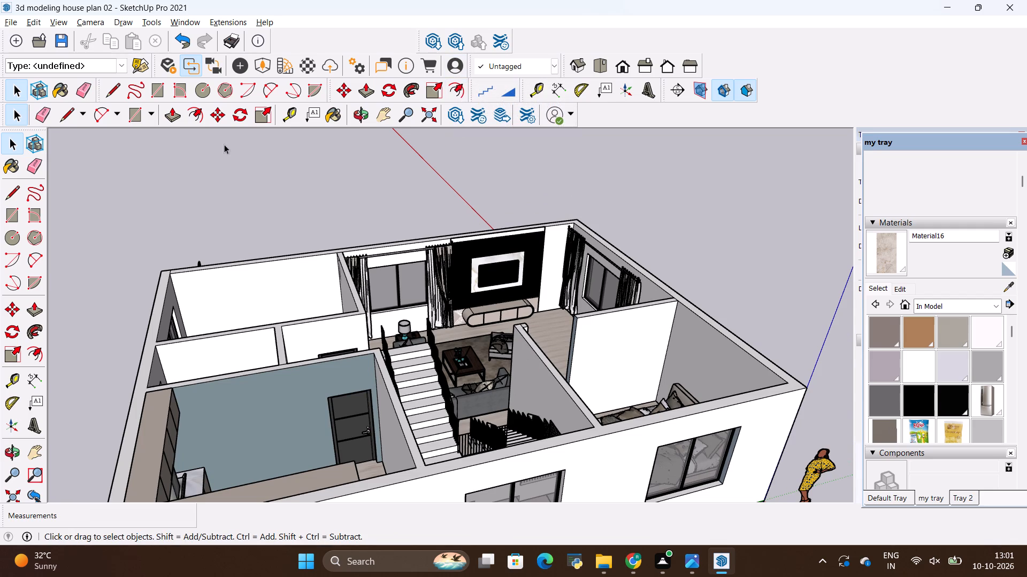
scroll(322, 170, "down", 2)
key("v")
left_click(323, 185)
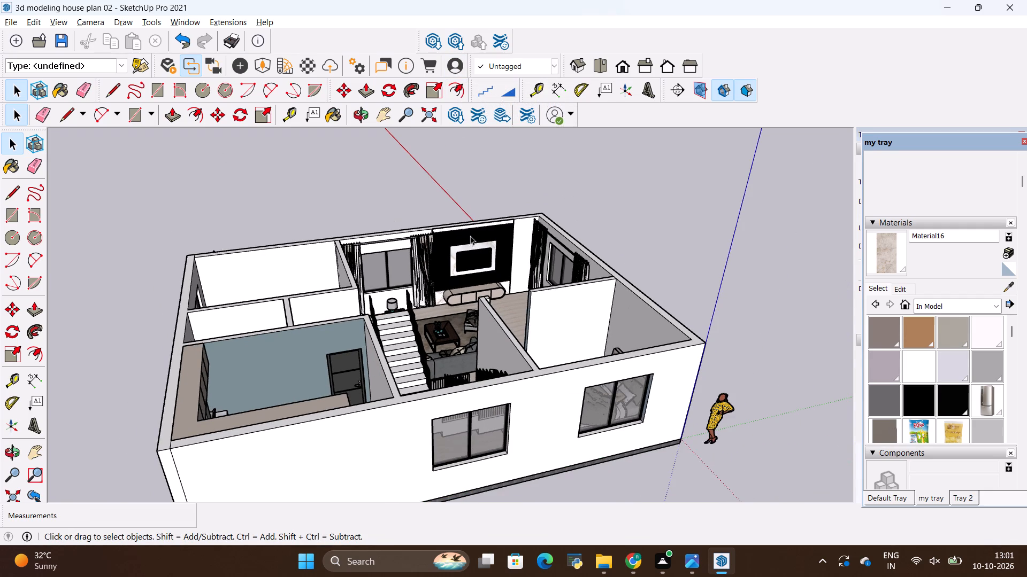
scroll(473, 237, "up", 8)
middle_click_drag(539, 260, 527, 402)
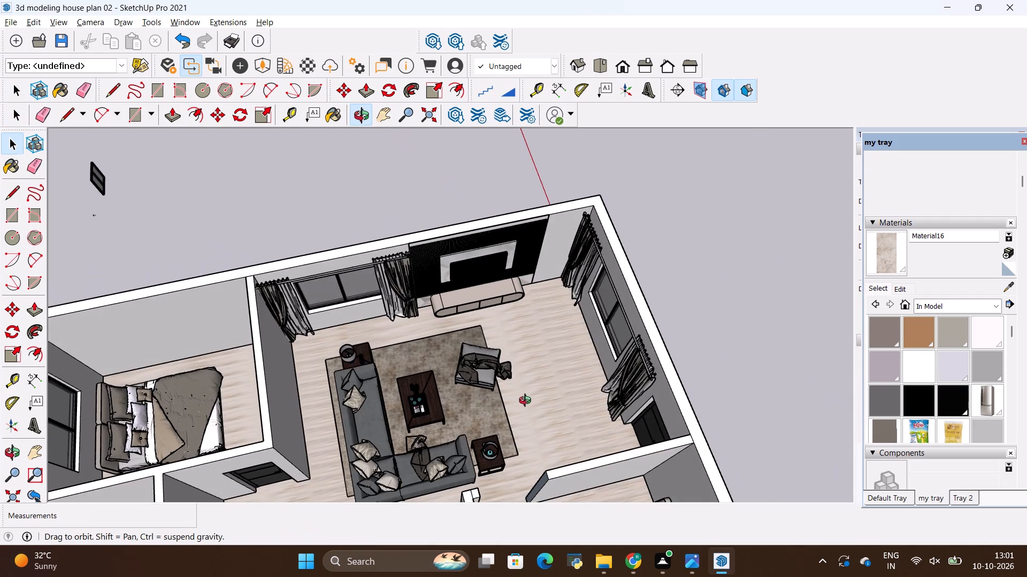
middle_click_drag(527, 402, 556, 384)
scroll(538, 273, "down", 6)
scroll(563, 182, "down", 10)
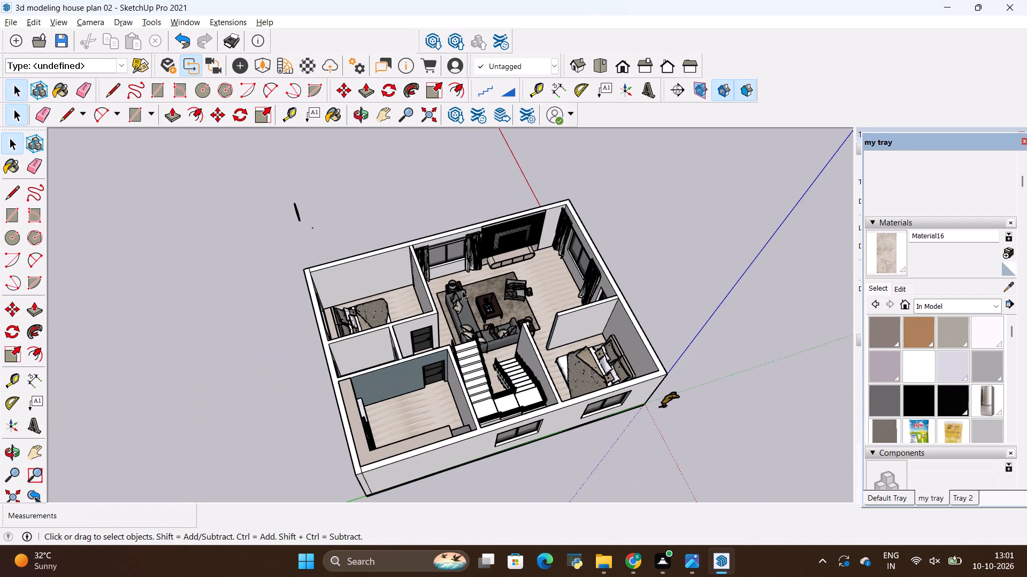
scroll(273, 547, "down", 1)
key("v")
left_click(260, 449)
Examine the whole furnished house from above at several angles, including the living room, bedrooms, kitchen and staircase.
scroll(348, 364, "up", 7)
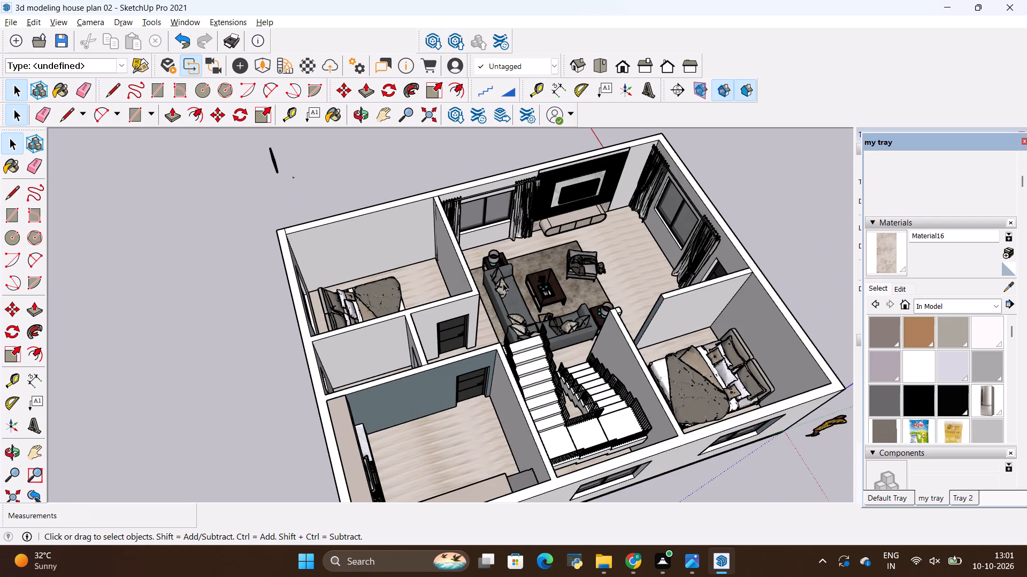
scroll(501, 283, "down", 3)
scroll(618, 208, "up", 3)
middle_click_drag(631, 271, 478, 204)
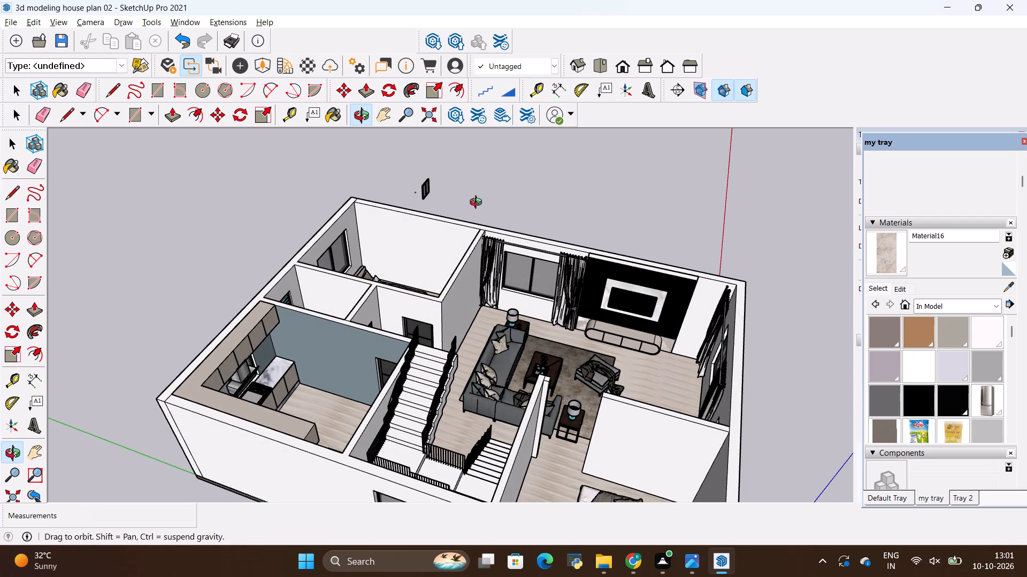
middle_click_drag(478, 204, 661, 253)
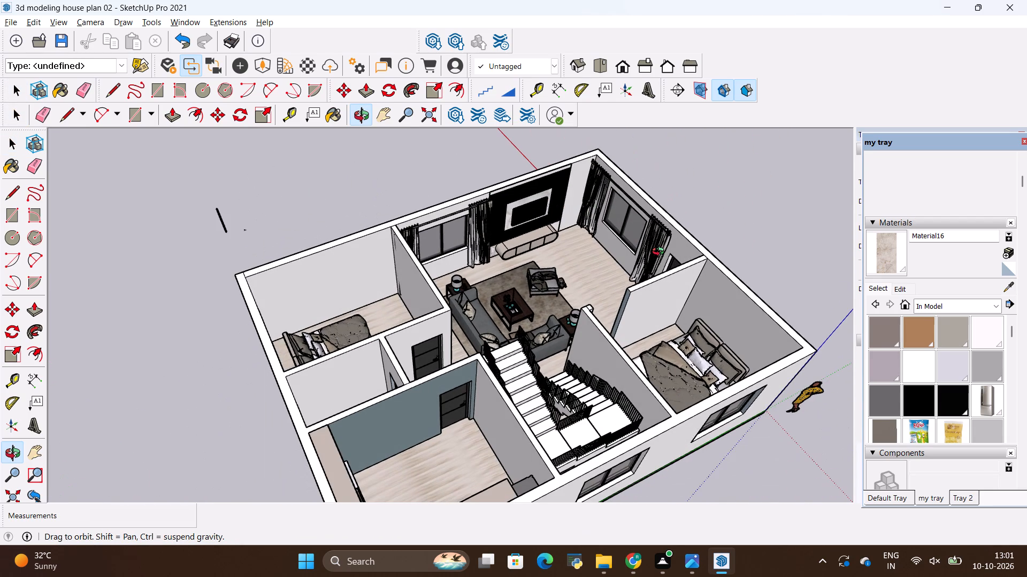
middle_click_drag(661, 253, 648, 218)
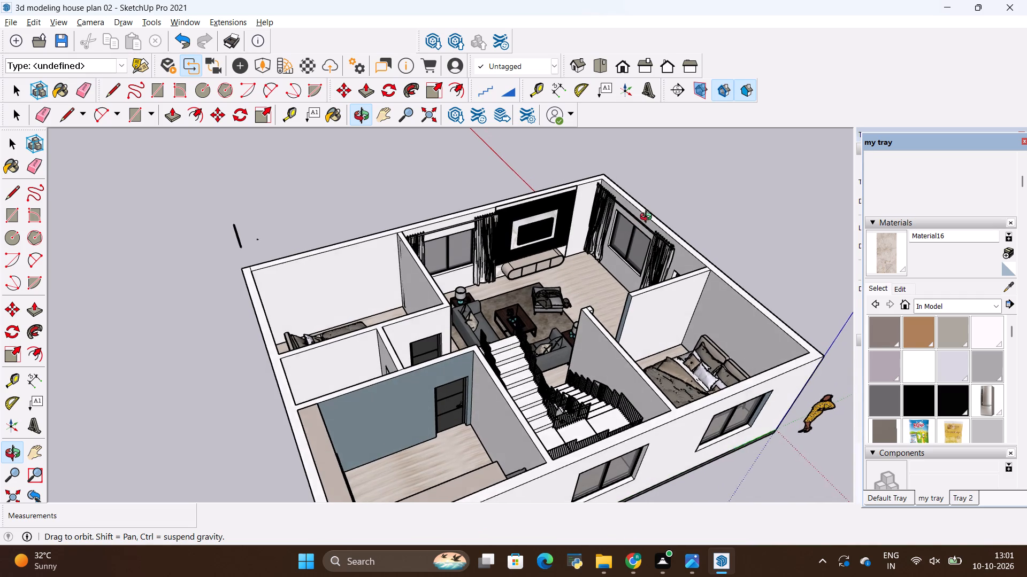
middle_click_drag(648, 218, 648, 225)
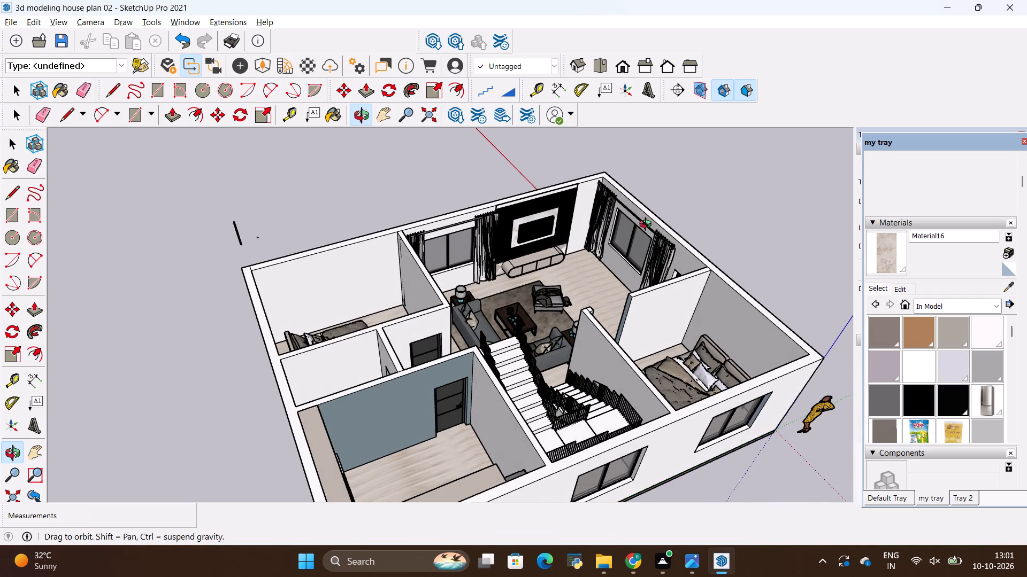
middle_click_drag(648, 225, 648, 228)
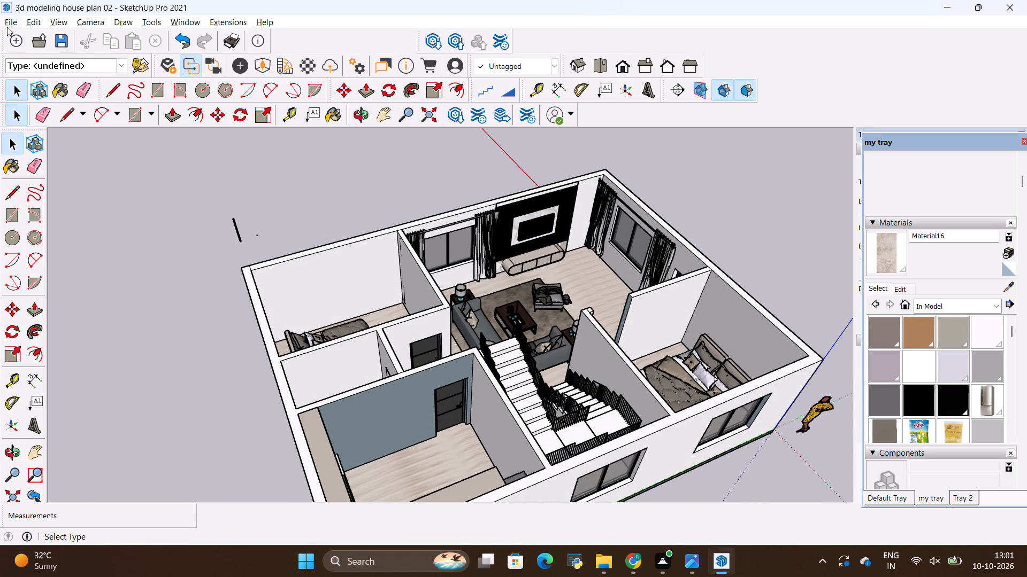
Import the SKT_Nearly+Natural+5'+Kentia+Palm+Silk+Tree model and place it on the living room floor near the TV wall.
left_click(7, 27)
left_click(62, 241)
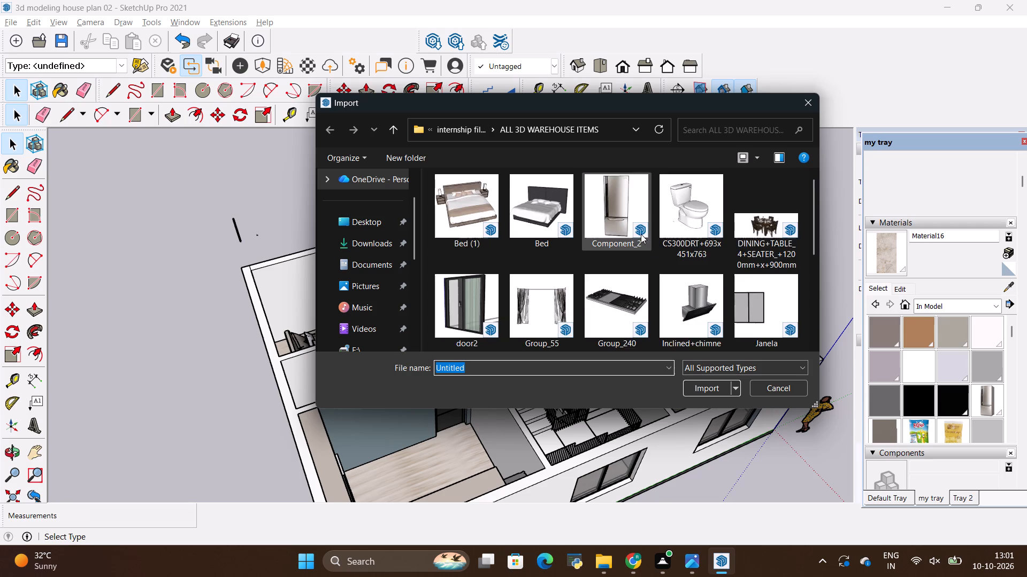
scroll(641, 234, "down", 2)
scroll(567, 277, "down", 3)
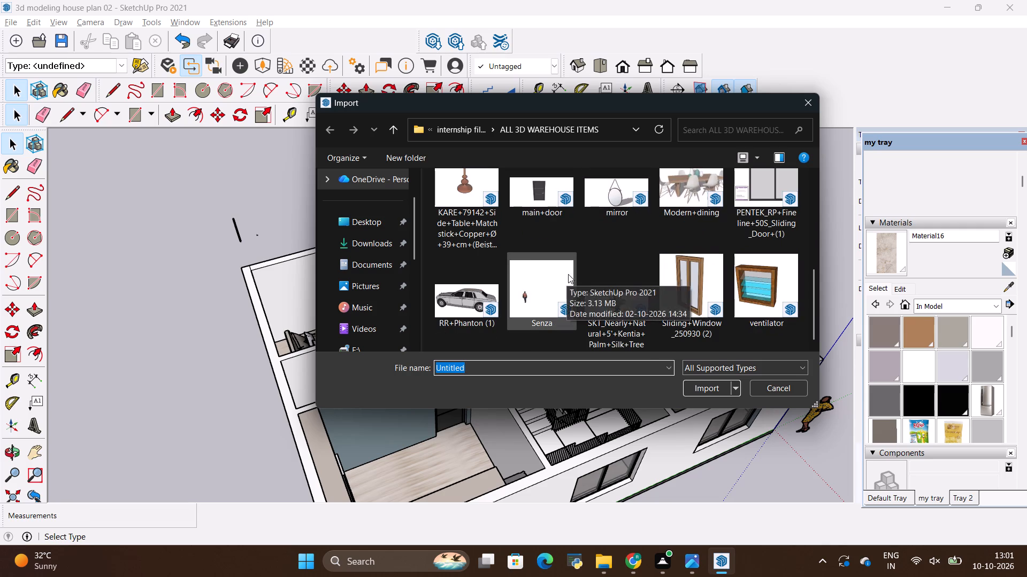
scroll(596, 266, "up", 1)
scroll(596, 266, "down", 3)
left_click(597, 307)
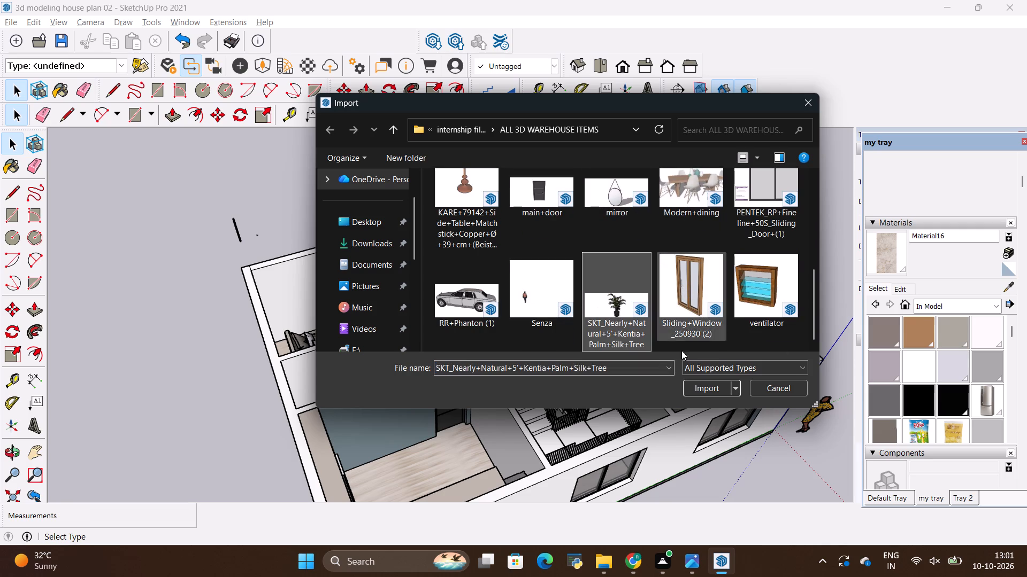
left_click(694, 391)
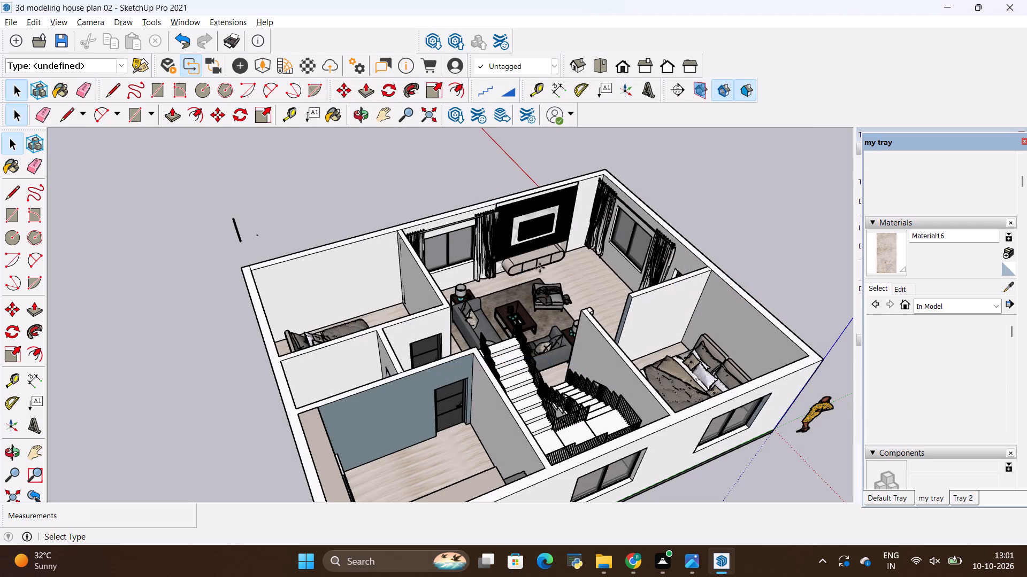
left_click(591, 283)
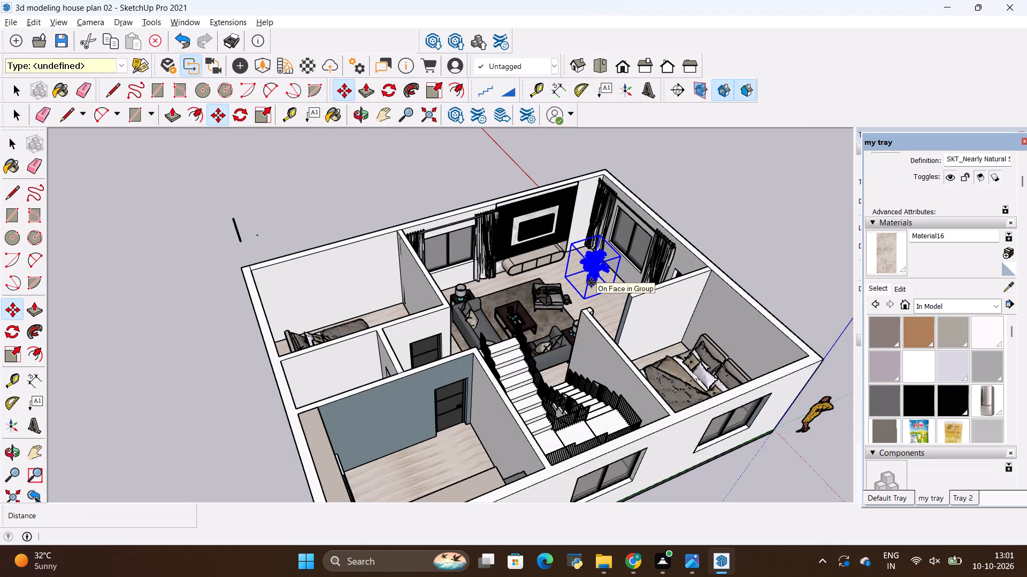
Scale the potted palm down uniformly to about 0.62.
key("s")
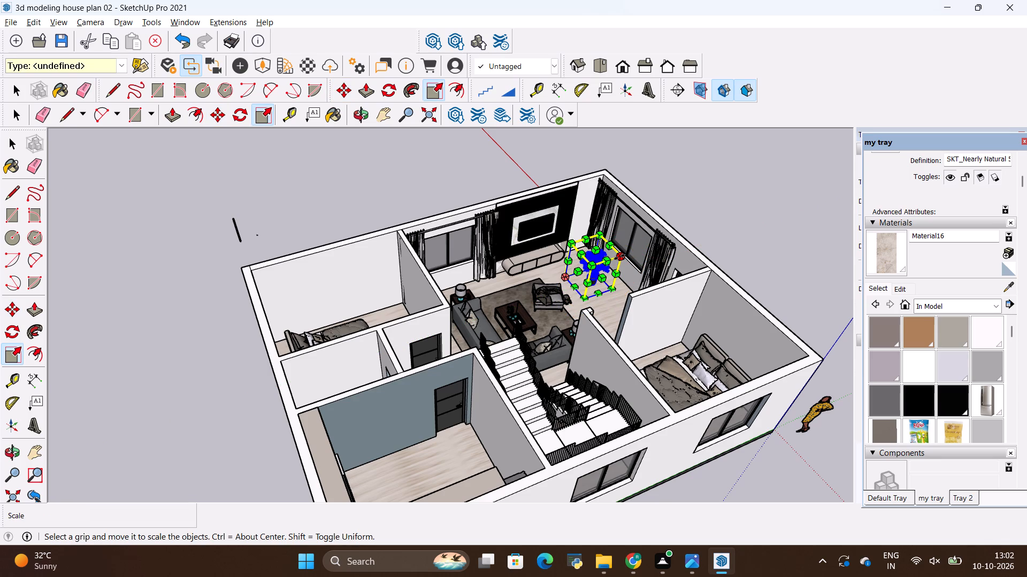
left_click(619, 257)
left_click(598, 263)
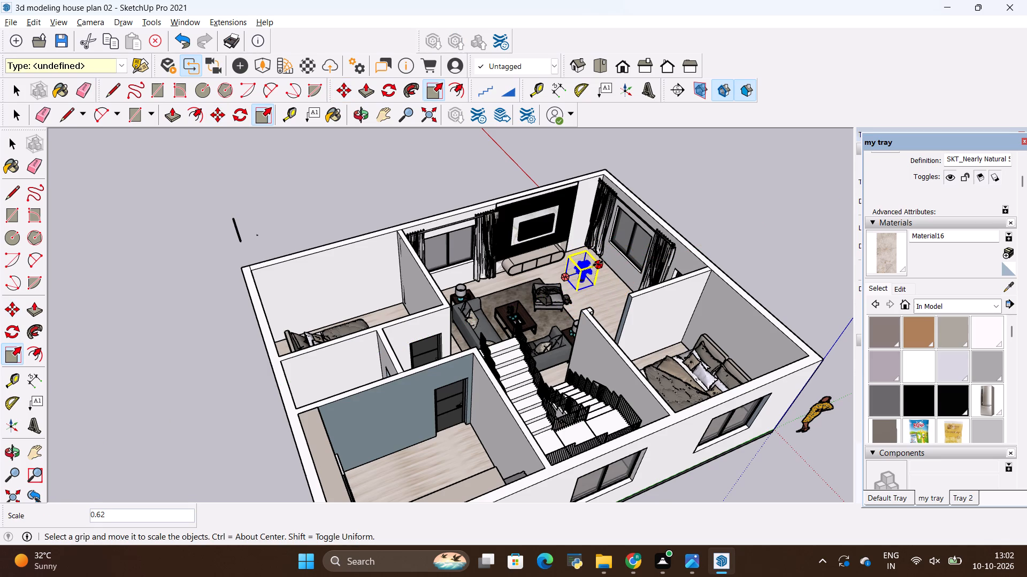
key("space")
left_click(703, 199)
Move the potted palm by the base of its pot onto the front edge of the TV console, at the end beside the curtained window.
scroll(604, 280, "up", 8)
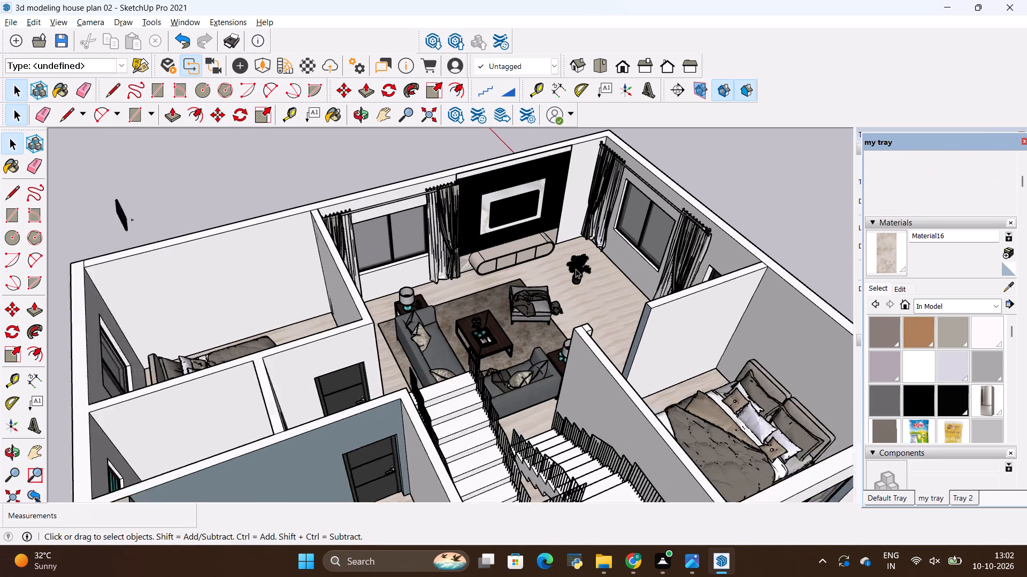
scroll(576, 269, "up", 2)
left_click(577, 277)
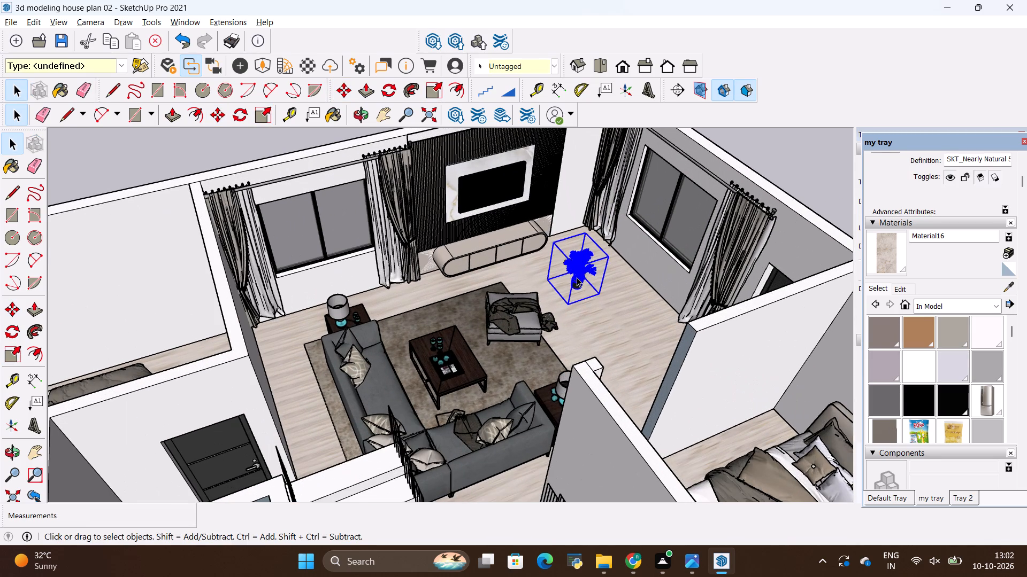
key("m")
scroll(577, 279, "up", 13)
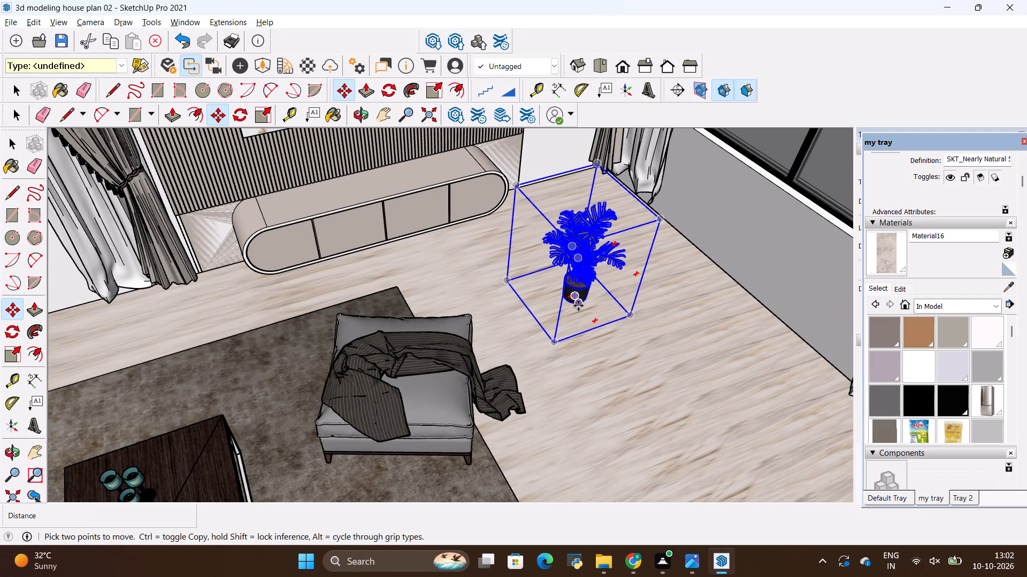
scroll(578, 308, "up", 7)
left_click(574, 300)
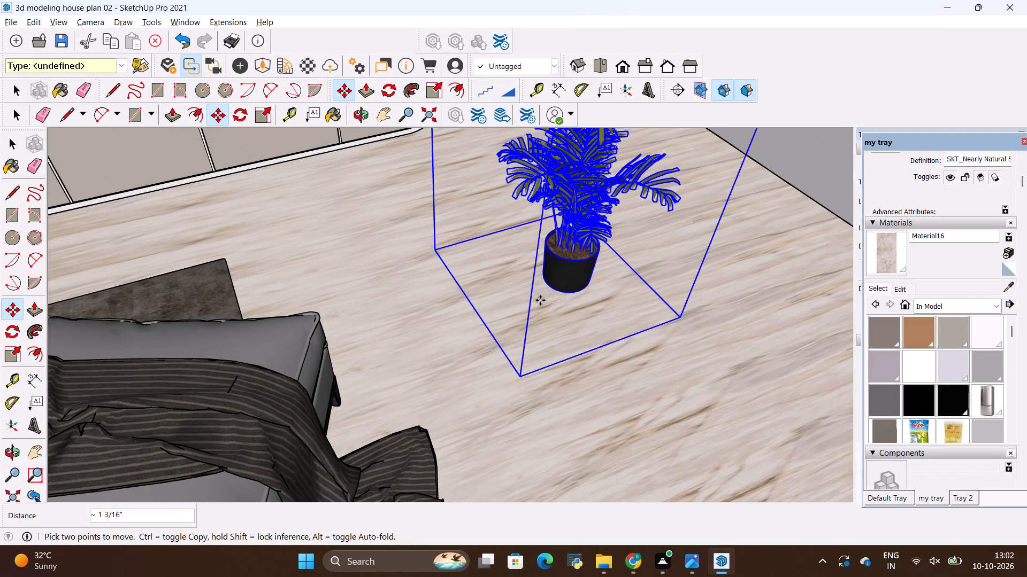
scroll(596, 329, "down", 12)
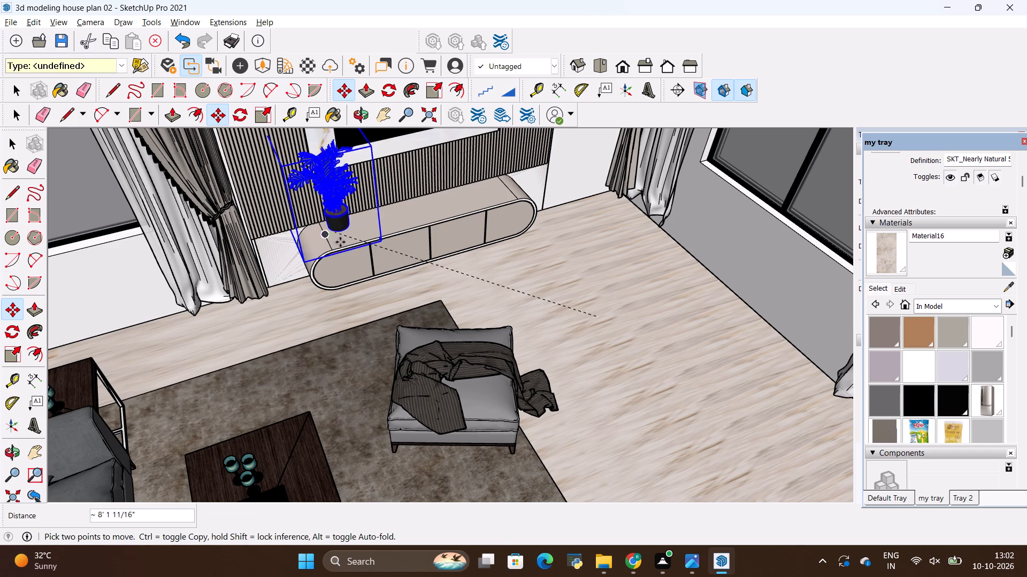
scroll(344, 245, "up", 6)
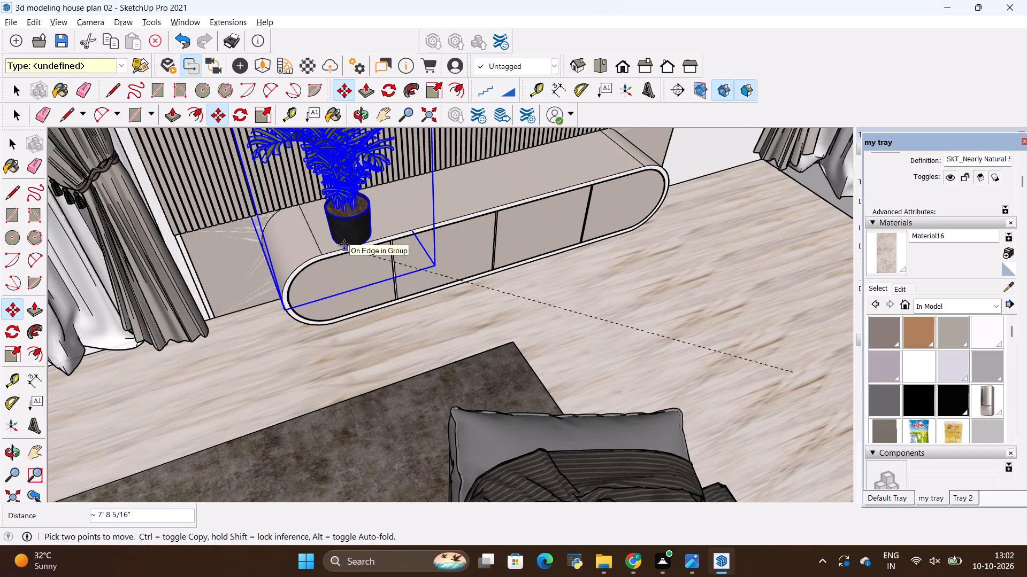
left_click(339, 244)
key("space")
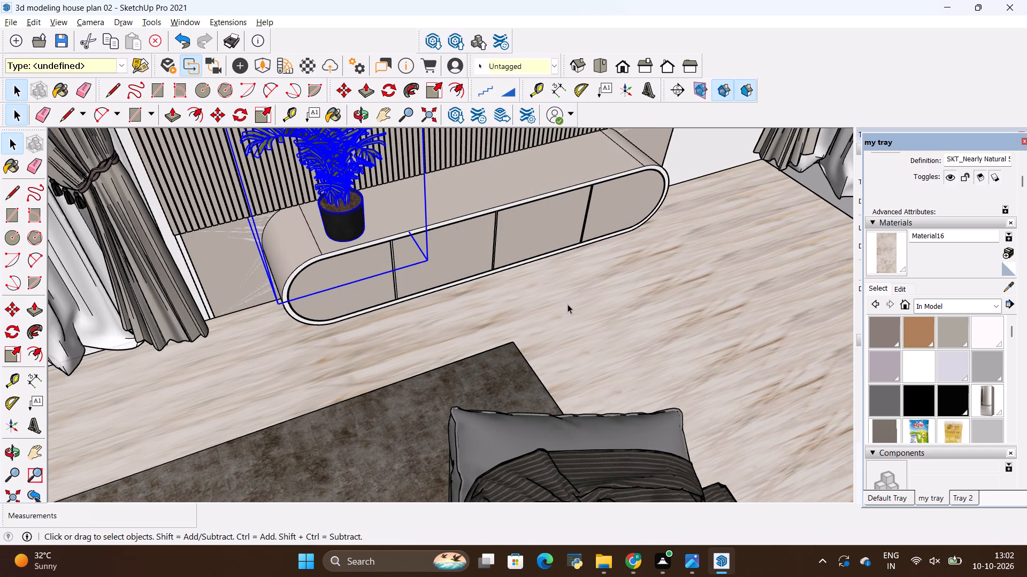
left_click(568, 304)
Import the mirror model from the 3D warehouse items folder and place it outside the house, beyond the TV wall.
scroll(568, 304, "down", 17)
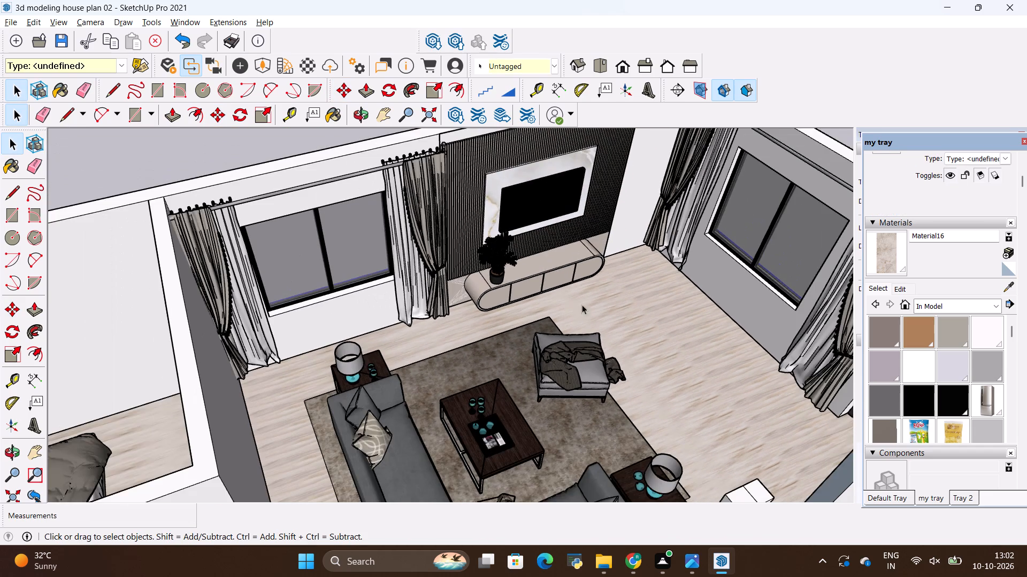
middle_click_drag(604, 317, 542, 270)
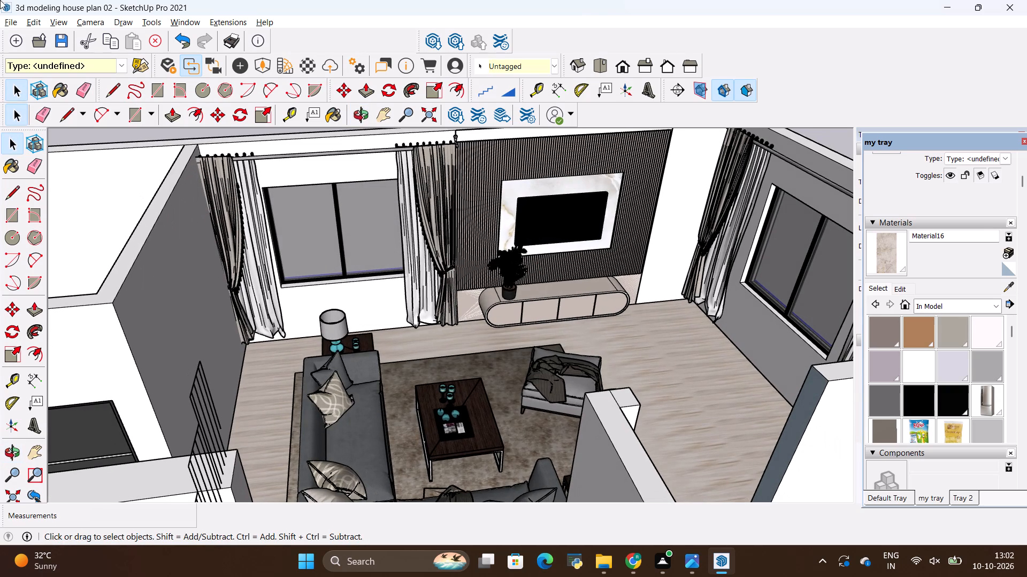
left_click(9, 25)
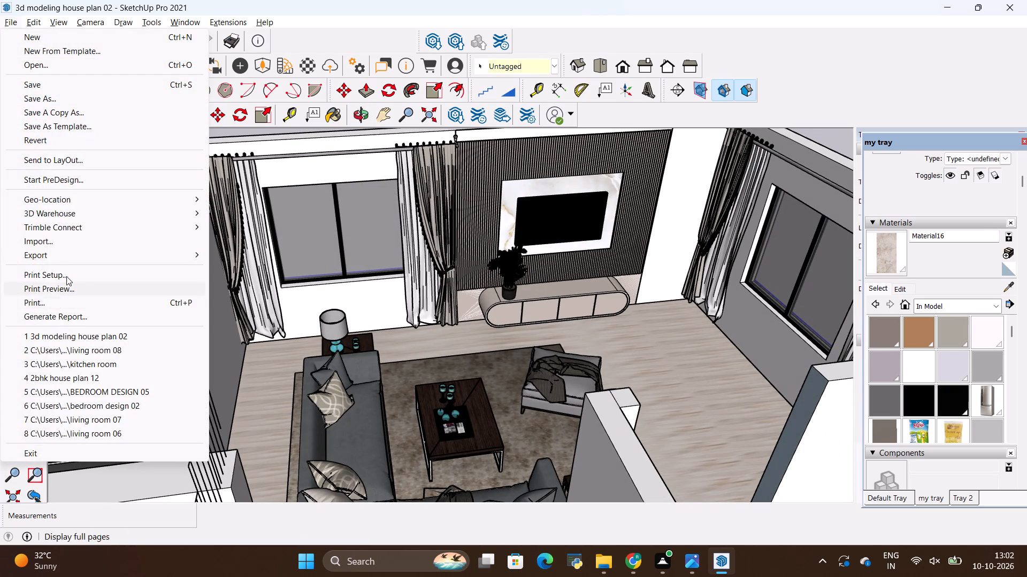
left_click(65, 238)
scroll(545, 251, "down", 5)
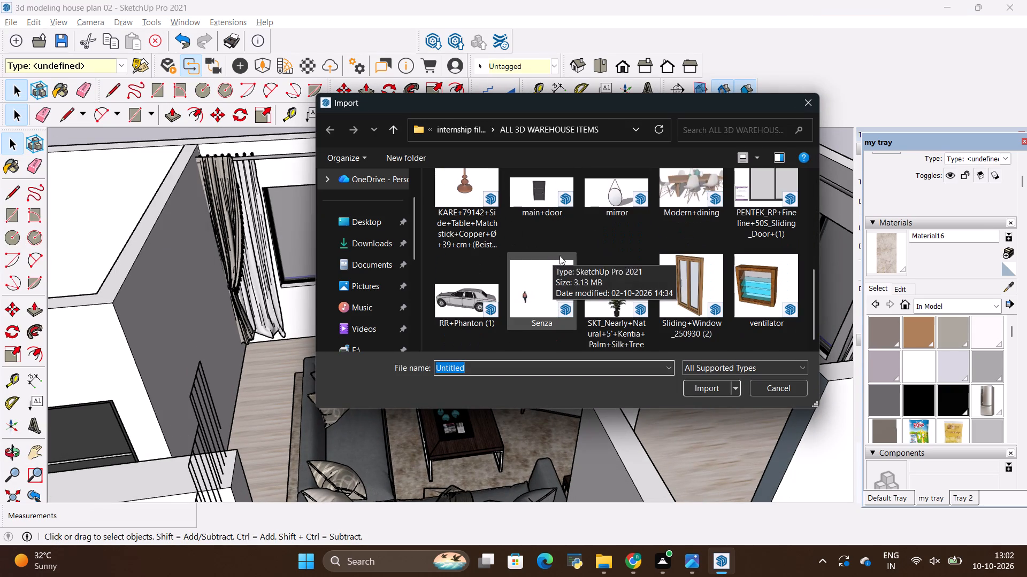
left_click(612, 197)
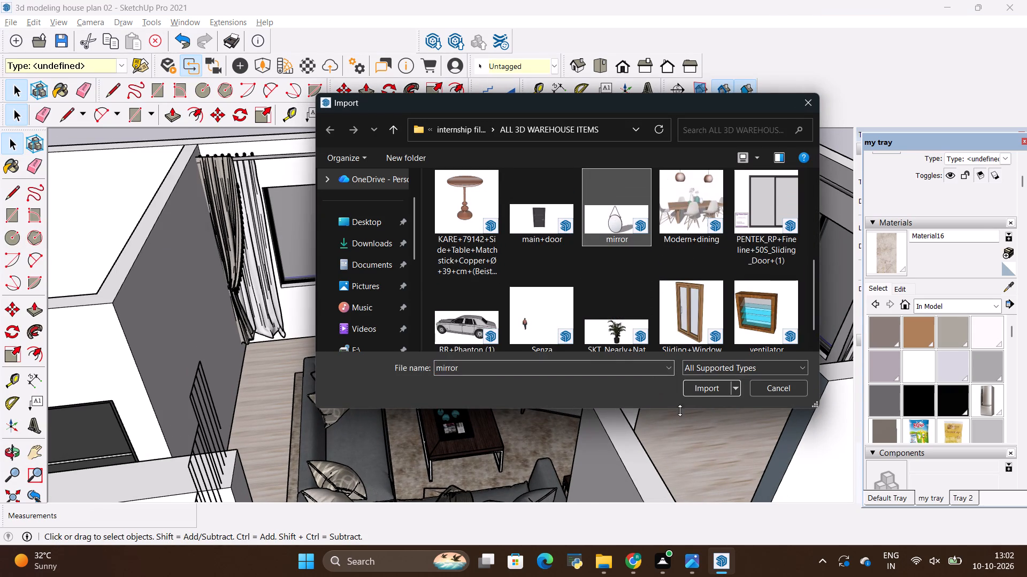
left_click(703, 388)
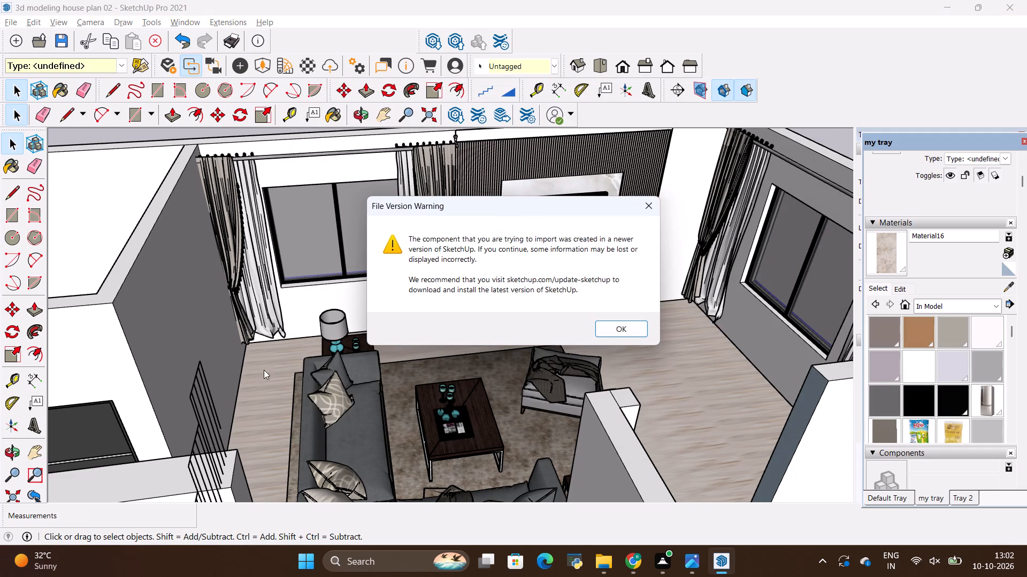
left_click(601, 328)
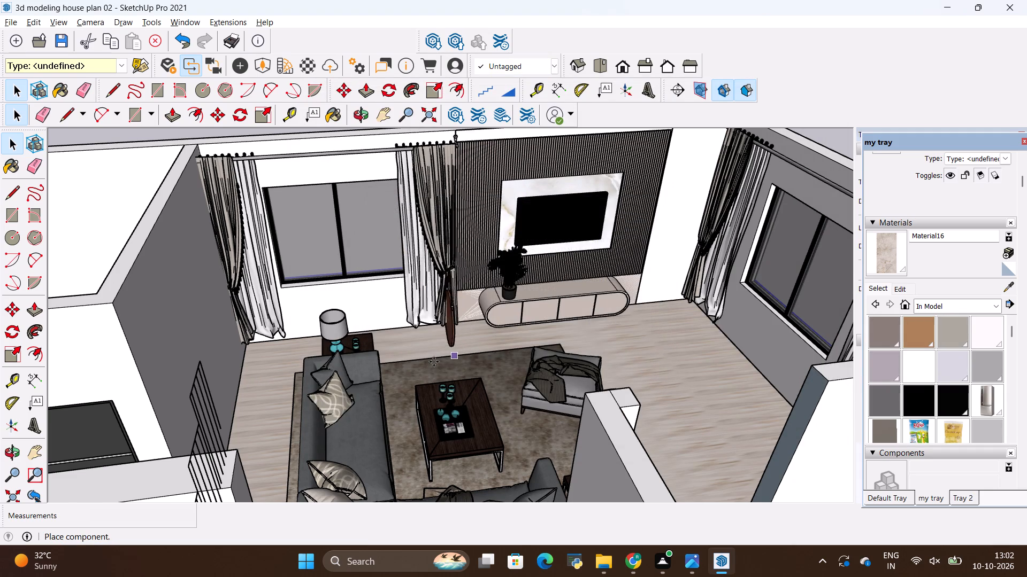
scroll(427, 363, "down", 14)
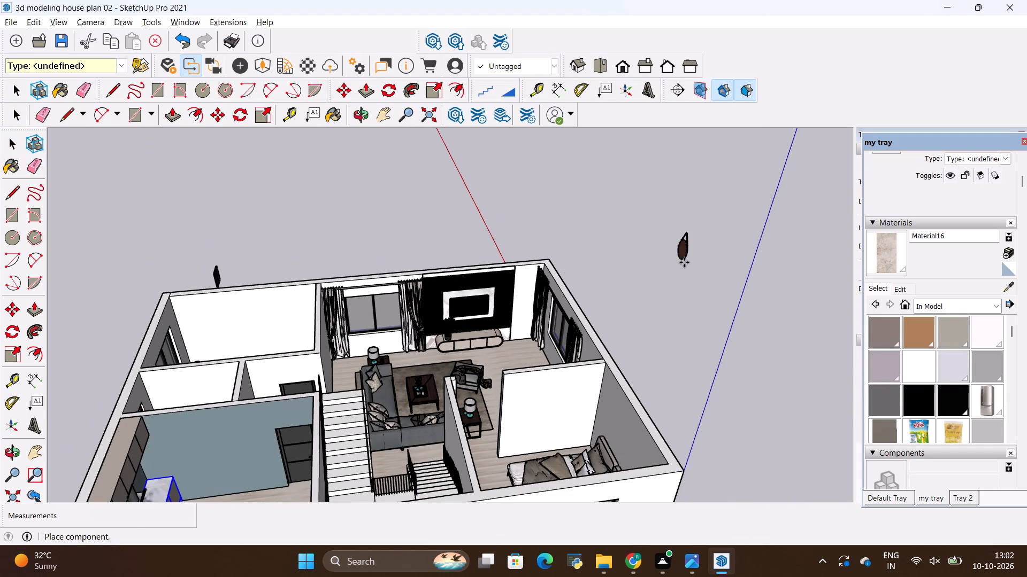
left_click(420, 239)
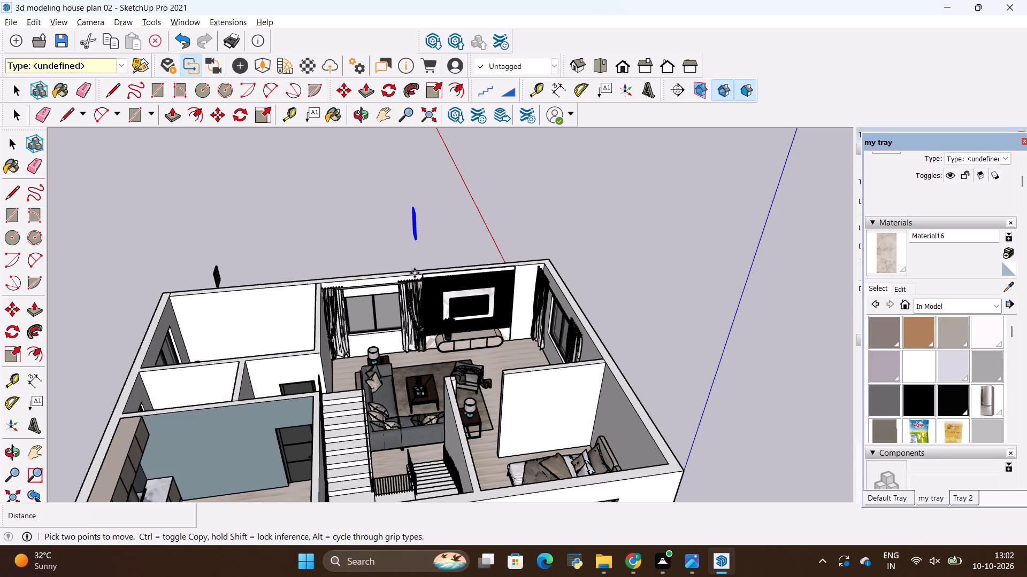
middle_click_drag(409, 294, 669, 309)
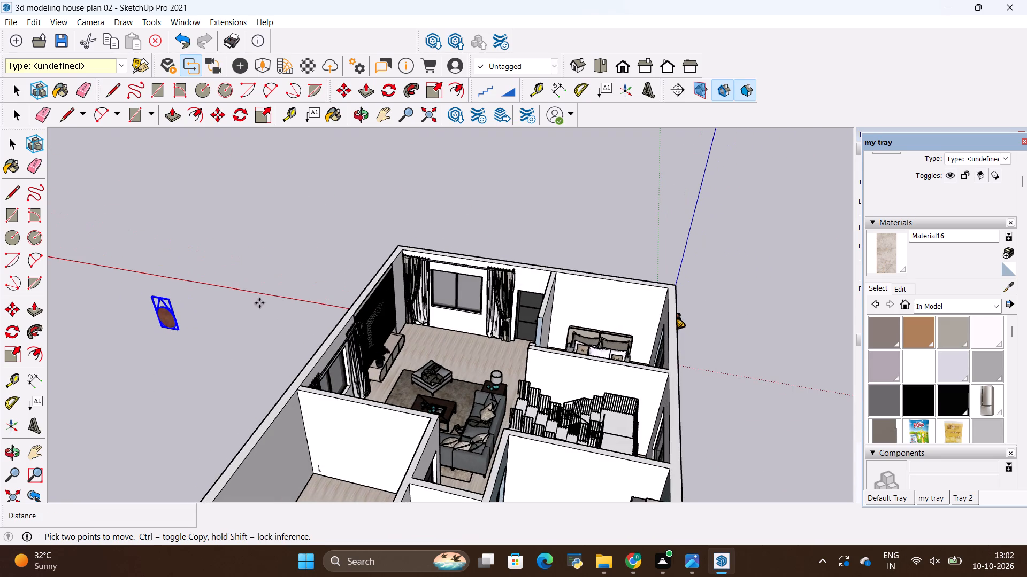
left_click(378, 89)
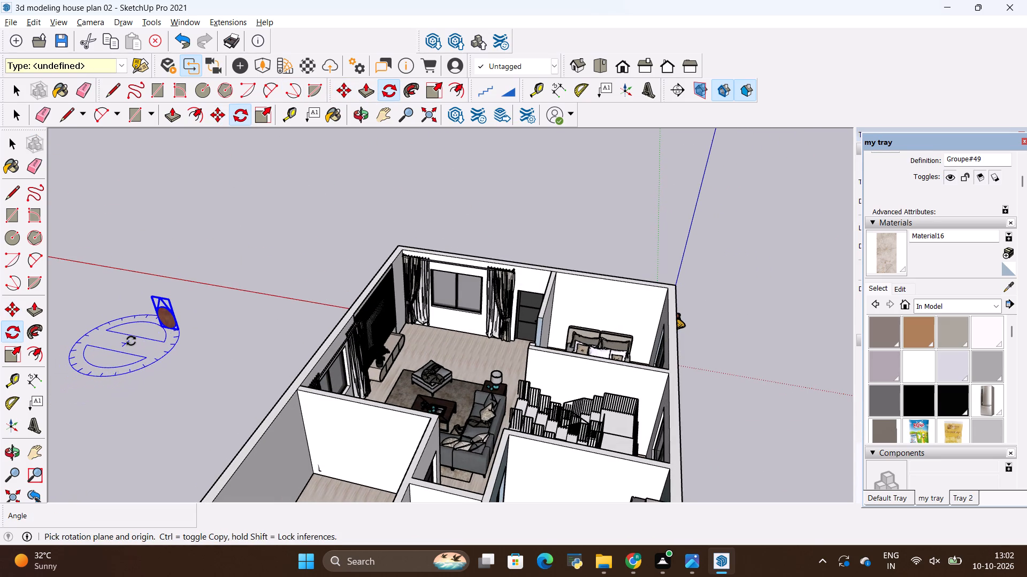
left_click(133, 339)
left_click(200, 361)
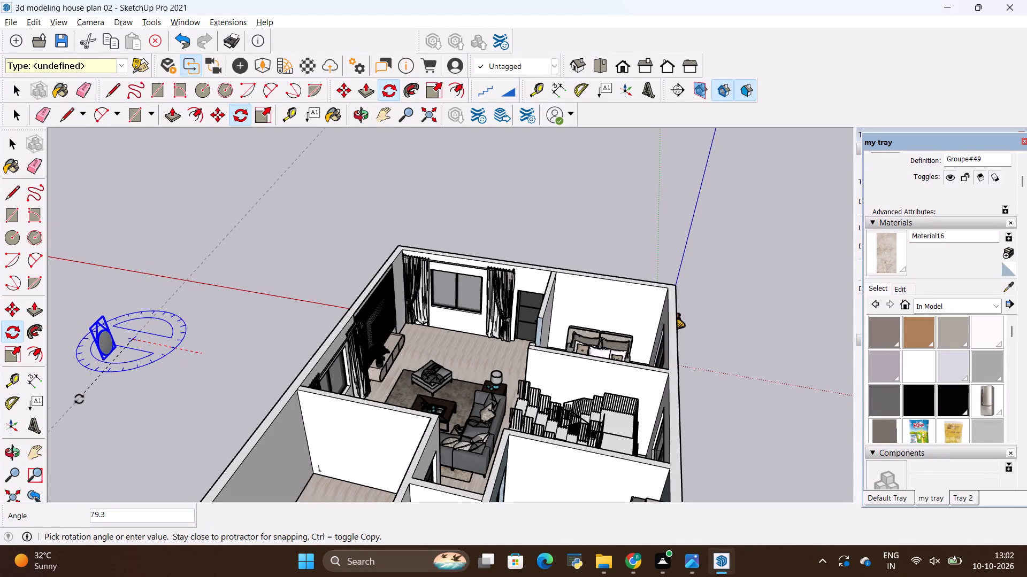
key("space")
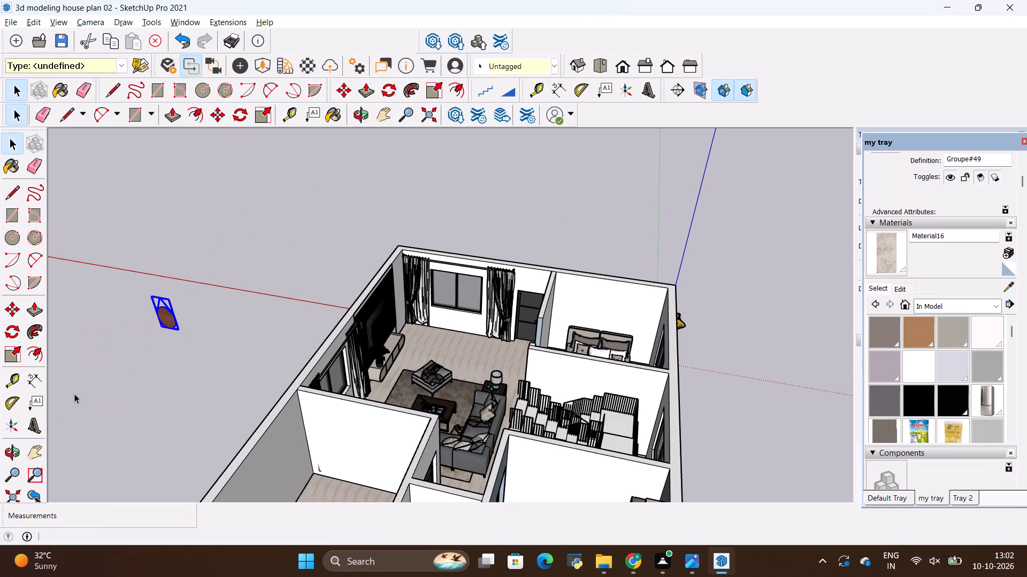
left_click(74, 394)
Rotate the mirror 90 degrees horizontally so its face is parallel to the TV wall.
left_click(155, 325)
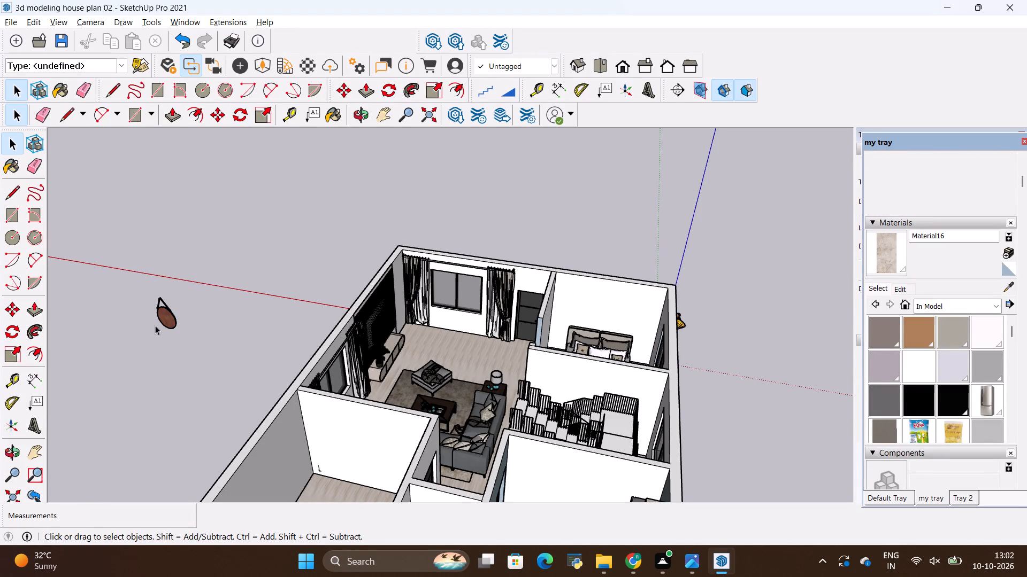
left_click(159, 323)
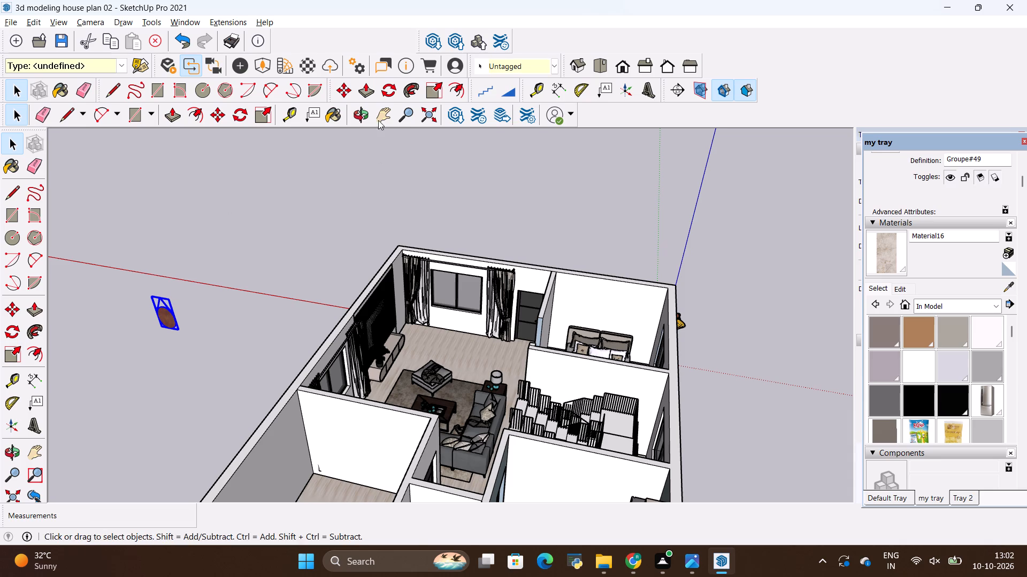
left_click(389, 87)
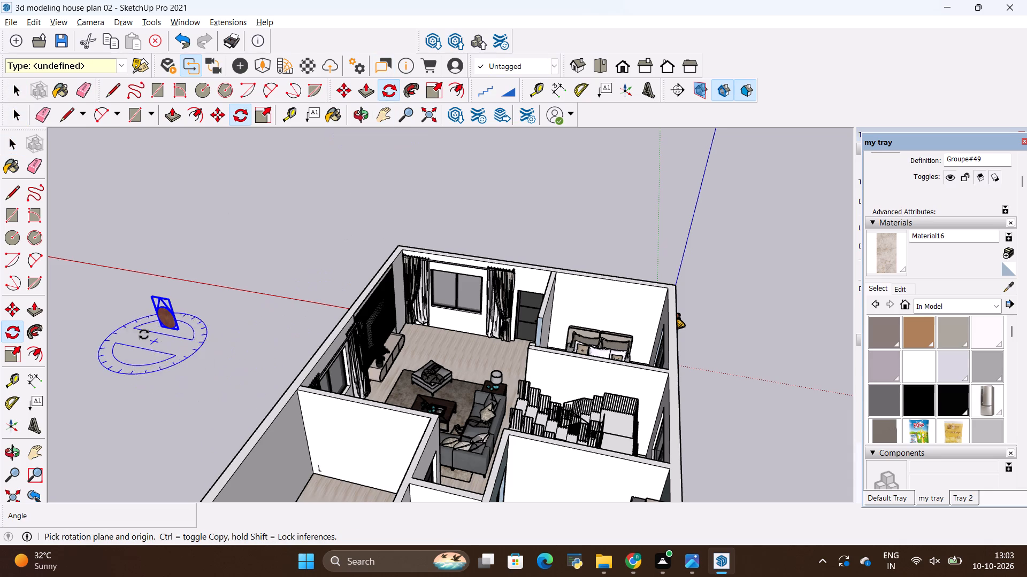
left_click(141, 334)
left_click(216, 347)
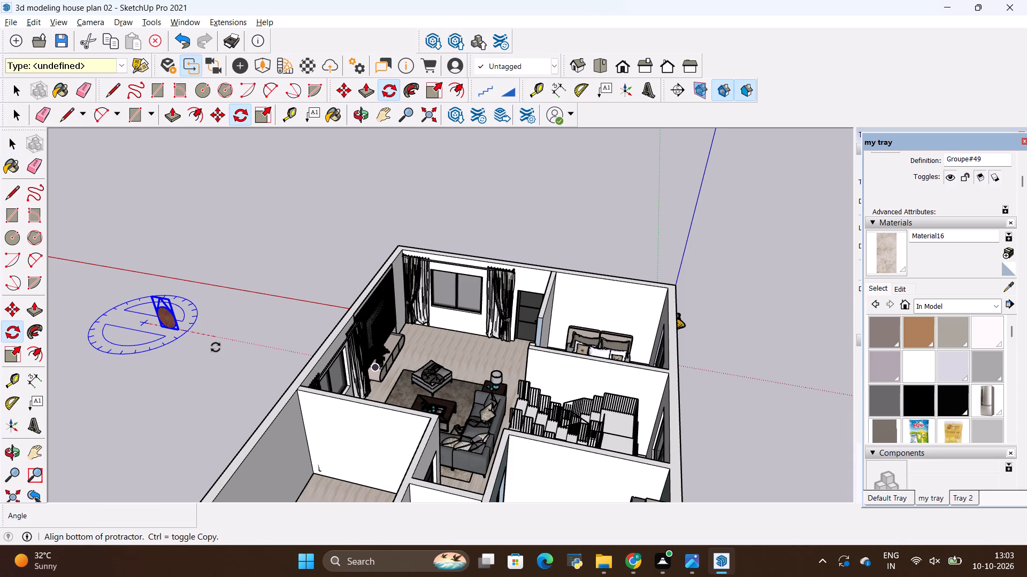
left_click(82, 378)
key("space")
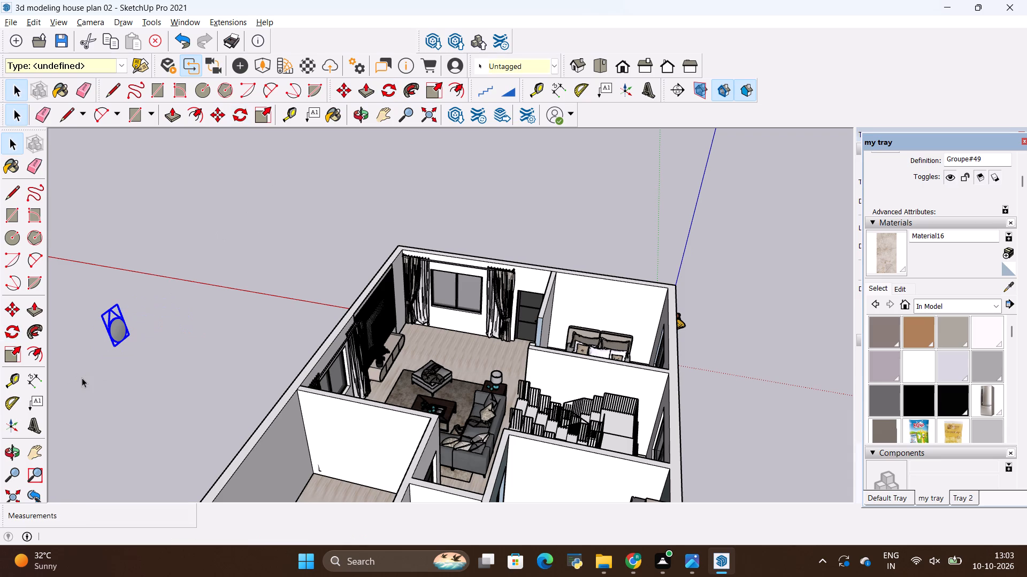
Move the mirror by its upper back corner onto the white wall strip between the slatted TV panel and the corner curtain.
left_click(82, 378)
left_click(112, 333)
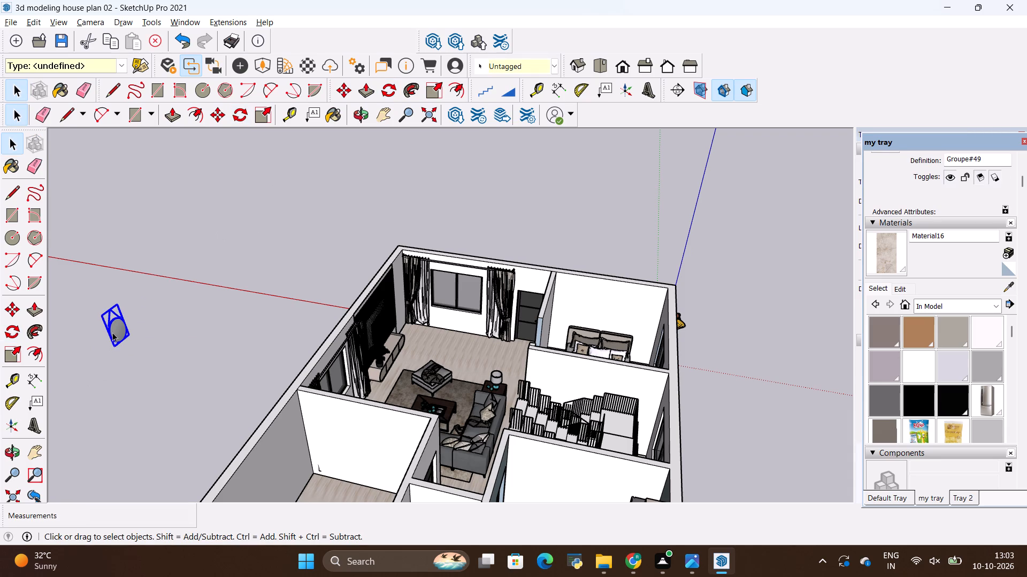
scroll(117, 299, "up", 14)
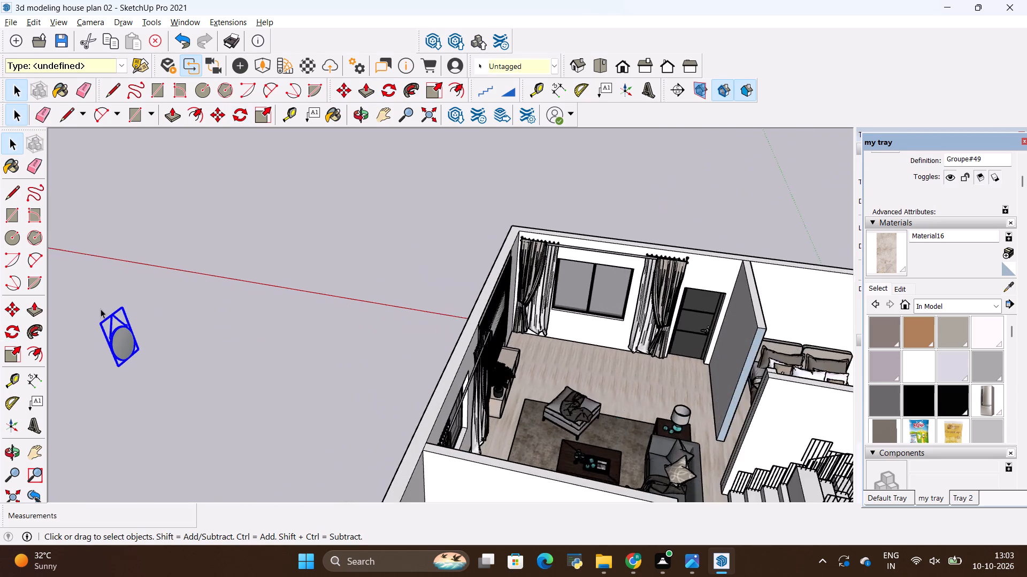
scroll(101, 309, "up", 16)
scroll(122, 347, "up", 4)
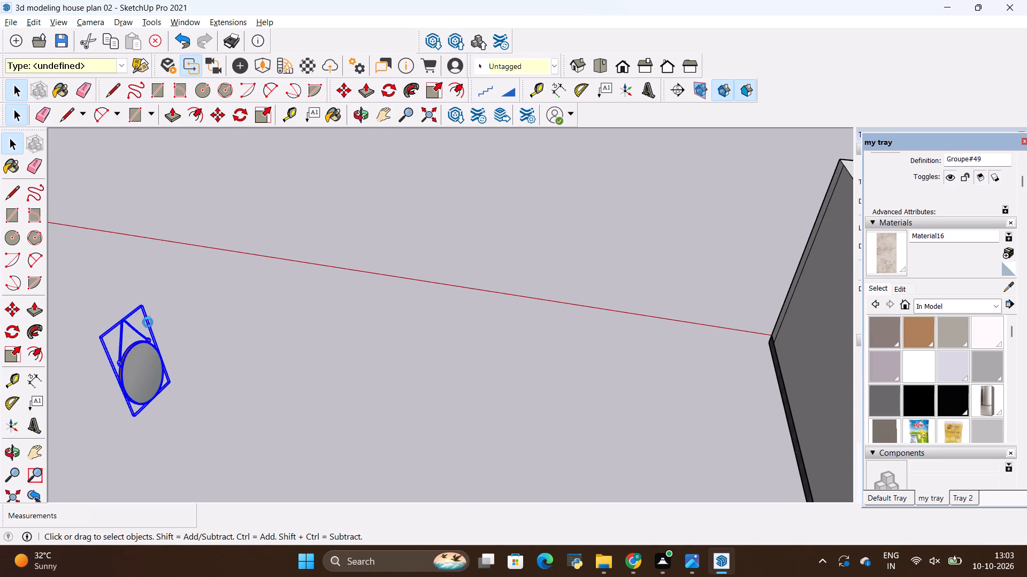
scroll(103, 348, "up", 14)
scroll(96, 364, "up", 7)
scroll(151, 338, "down", 5)
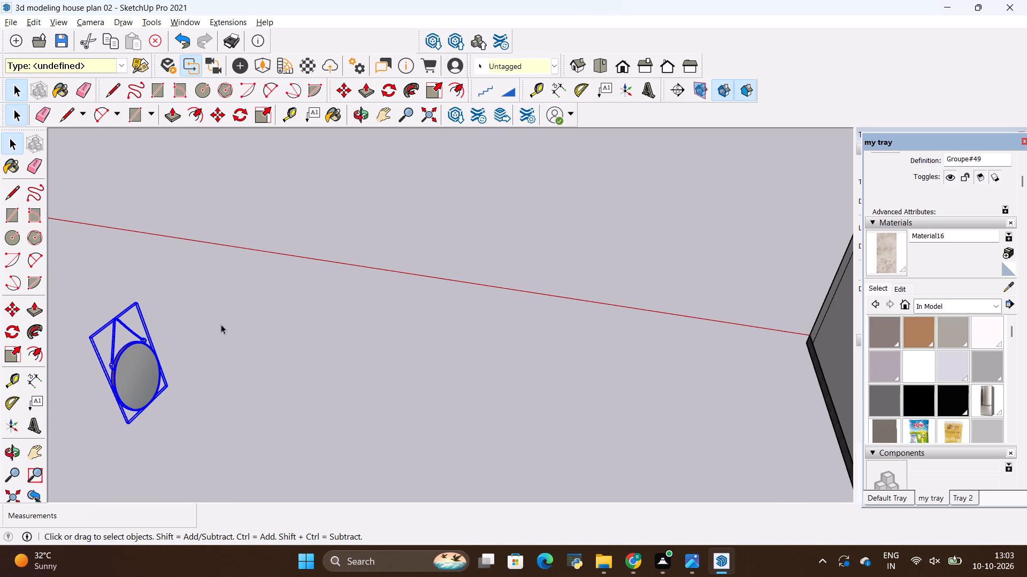
key("m")
scroll(88, 339, "up", 4)
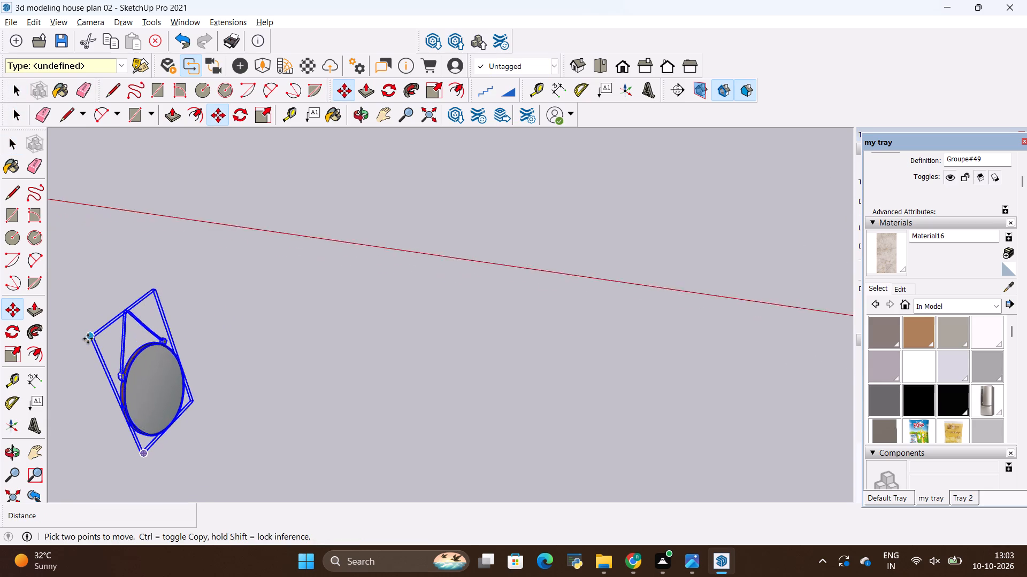
scroll(88, 339, "up", 11)
left_click_drag(108, 329, 97, 359)
scroll(225, 383, "down", 2)
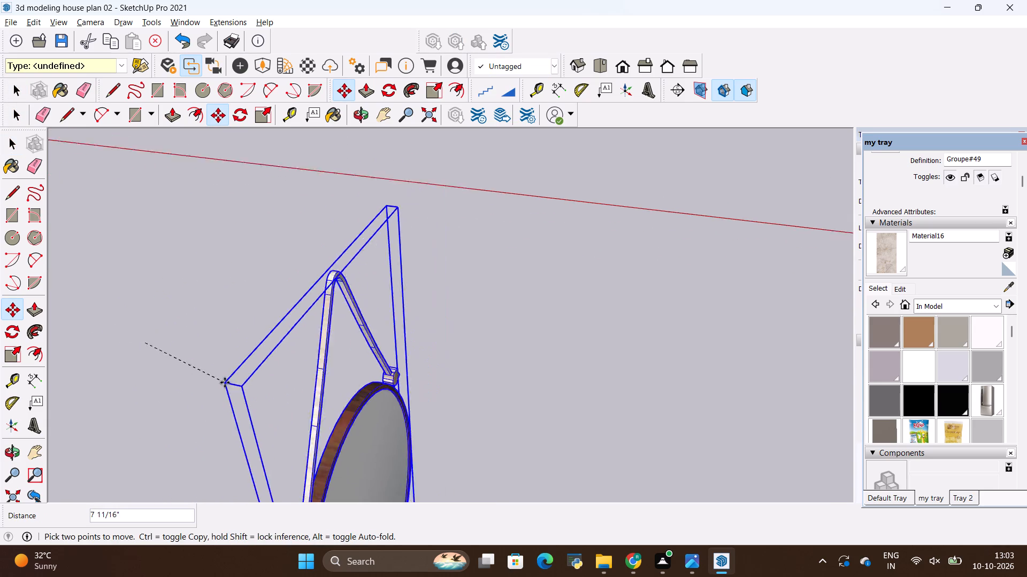
scroll(225, 383, "down", 20)
scroll(225, 383, "down", 20)
scroll(225, 383, "down", 1)
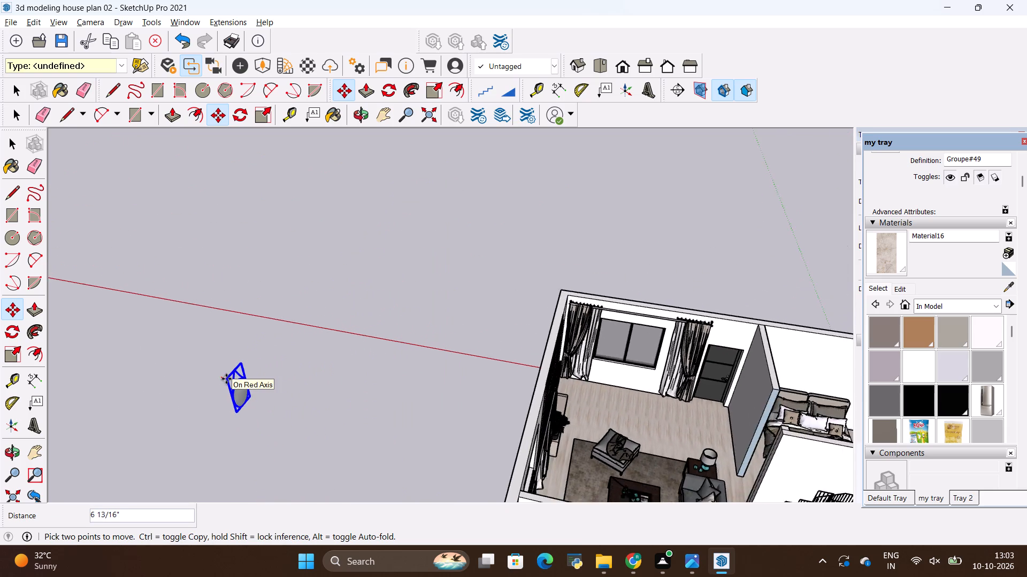
scroll(226, 379, "down", 8)
middle_click_drag(535, 387, 339, 415)
scroll(535, 387, "down", 1)
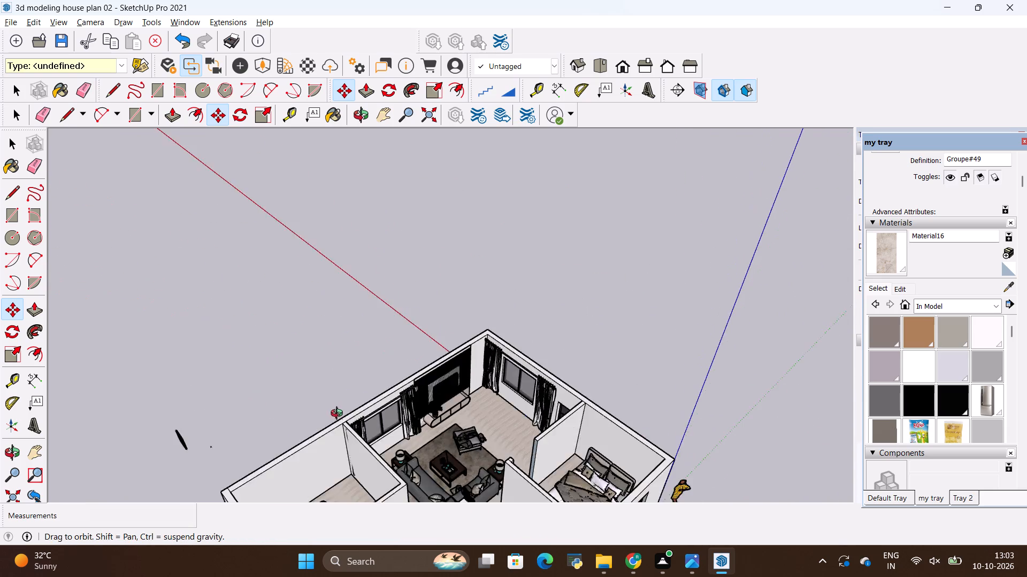
middle_click_drag(339, 415, 317, 409)
scroll(480, 358, "up", 17)
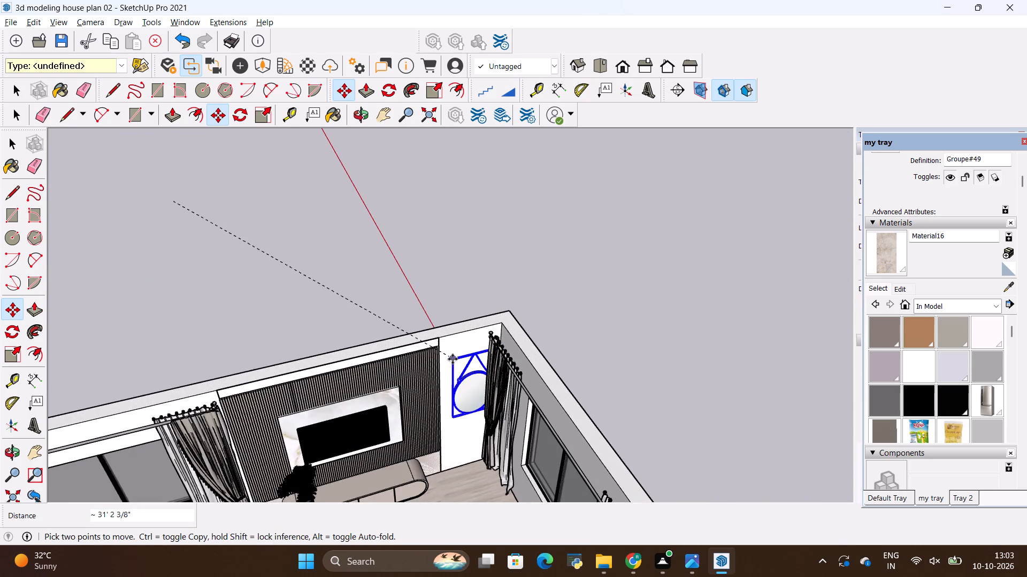
scroll(453, 359, "up", 9)
left_click(433, 366)
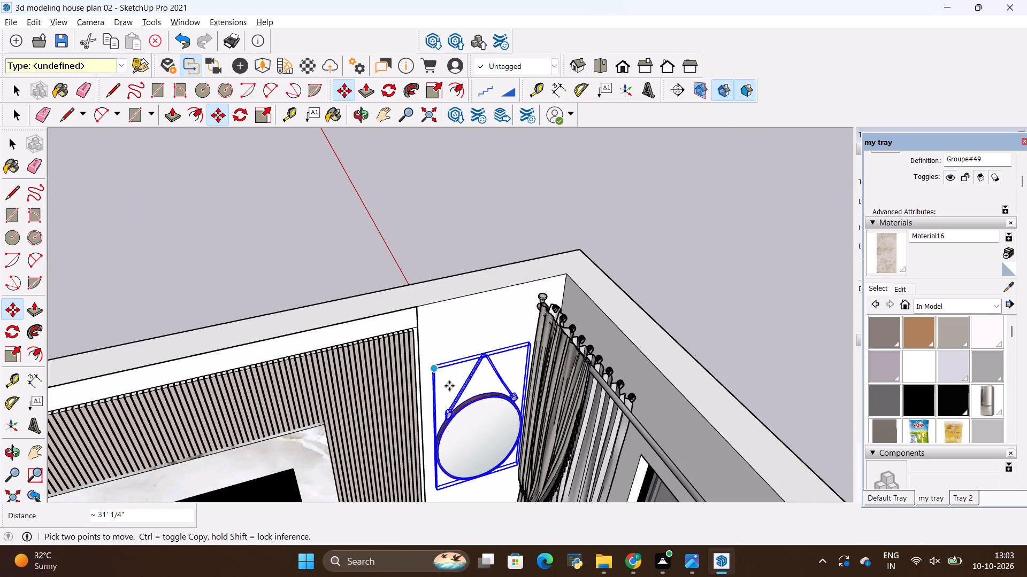
Scale the mirror's depth outward from the wall along the green axis to about 2.5.
key("s")
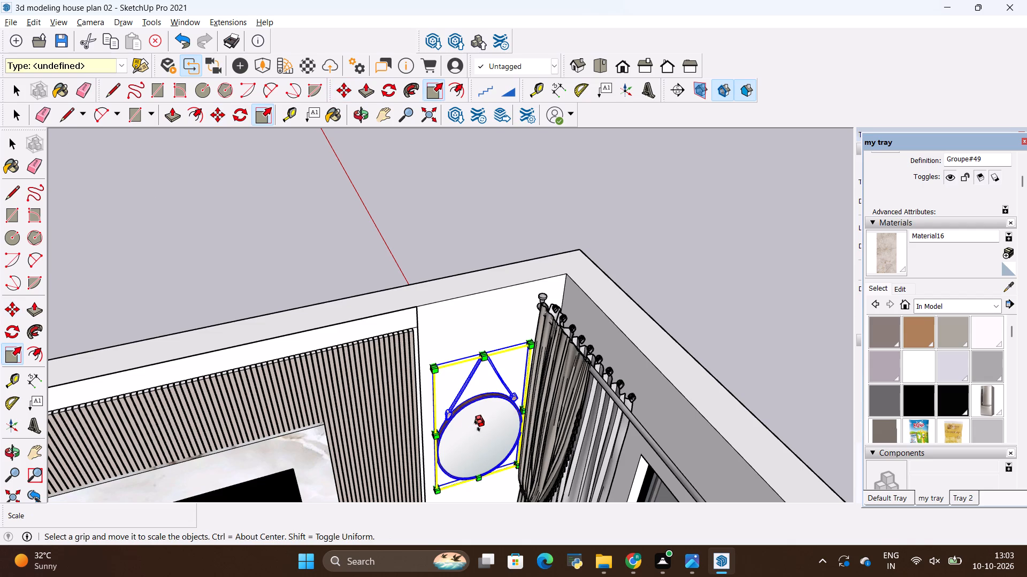
left_click(478, 424)
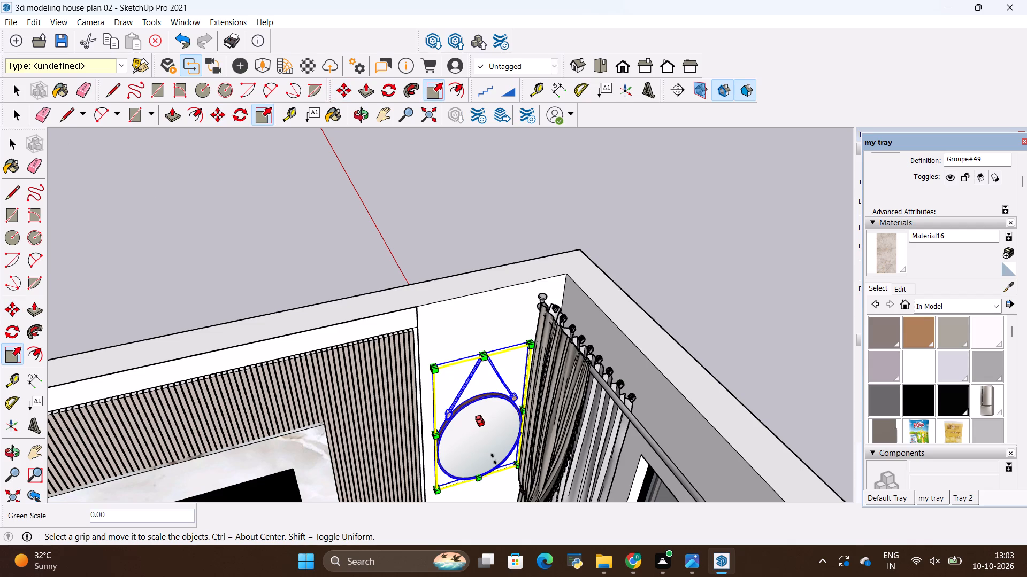
scroll(469, 449, "up", 10)
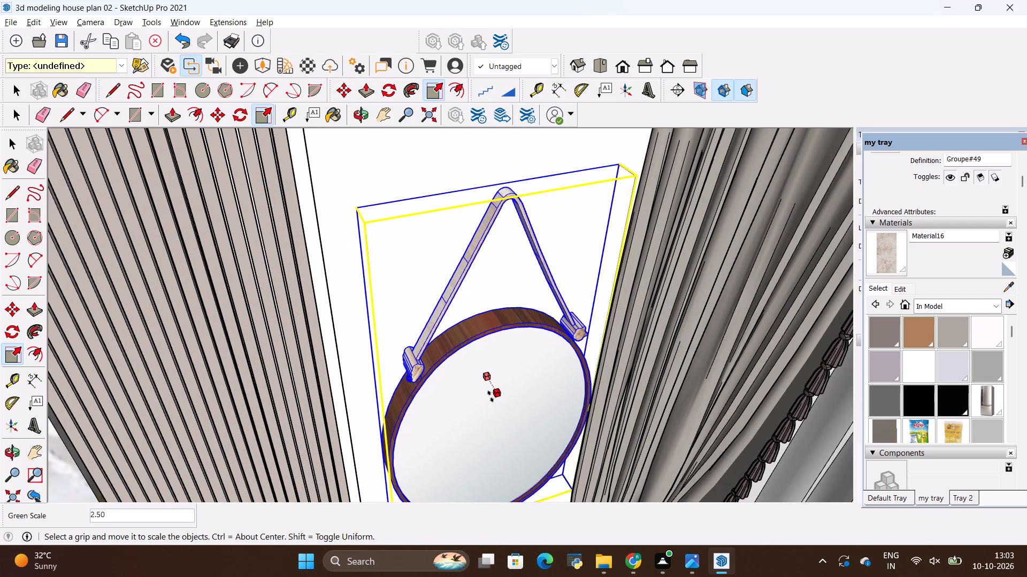
left_click(490, 405)
scroll(391, 419, "down", 11)
key("space")
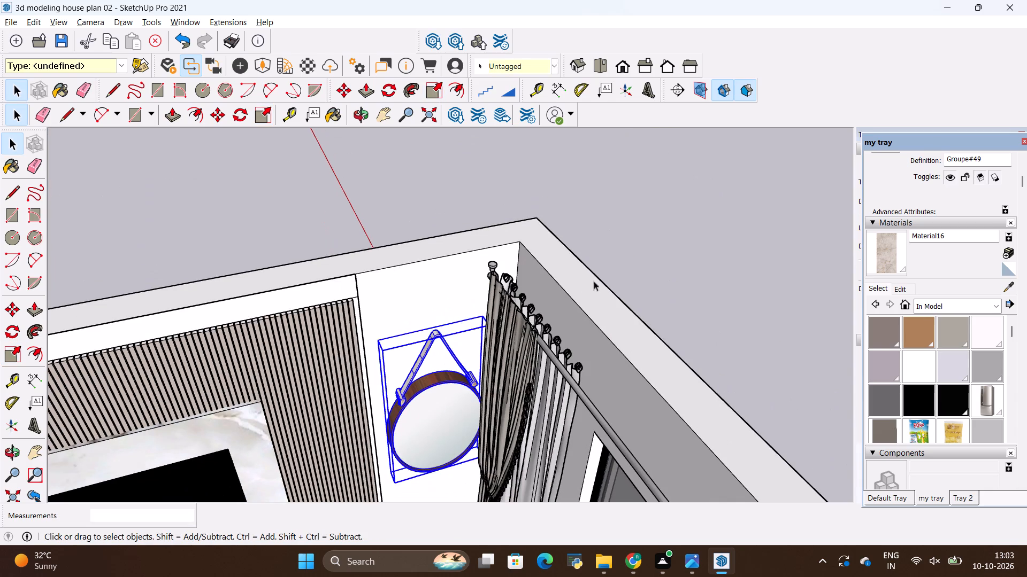
left_click(605, 278)
Examine the decorated living room from above and at eye level, checking the mirror, curtains, palm and TV wall.
scroll(470, 371, "down", 10)
middle_click_drag(387, 478, 383, 469)
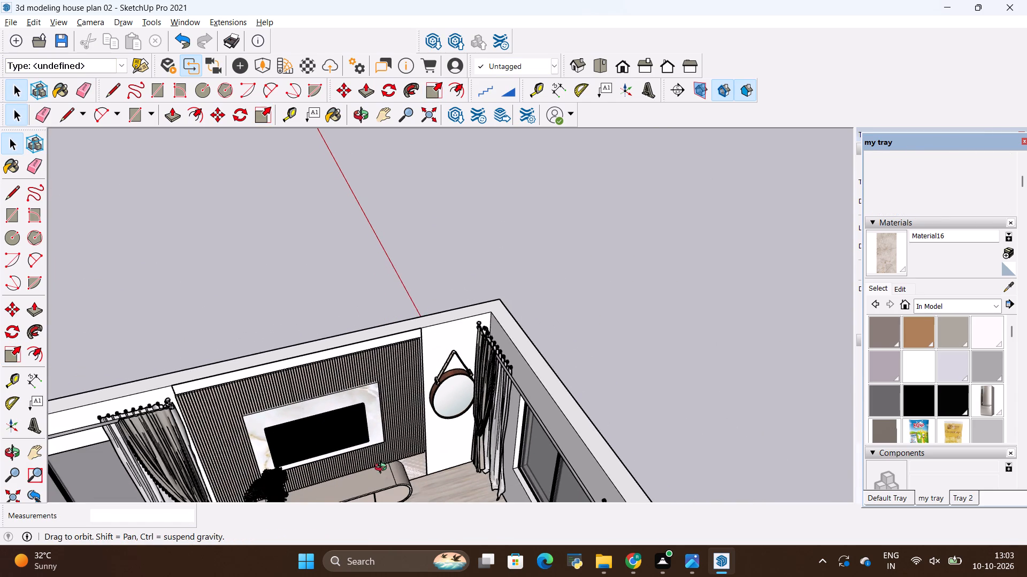
middle_click_drag(383, 469, 516, 289)
scroll(494, 289, "down", 4)
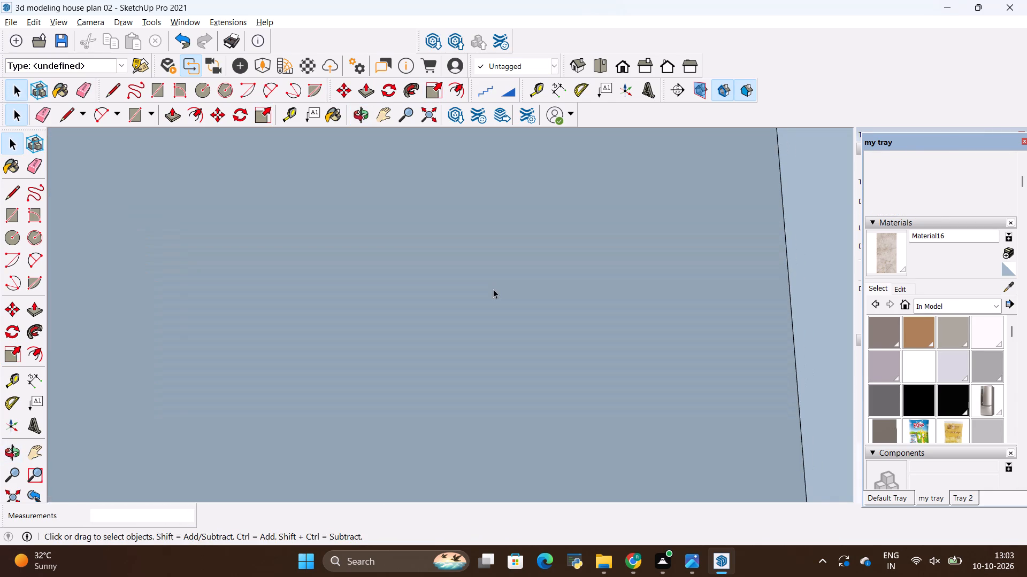
middle_click_drag(515, 282, 462, 477)
scroll(387, 437, "down", 7)
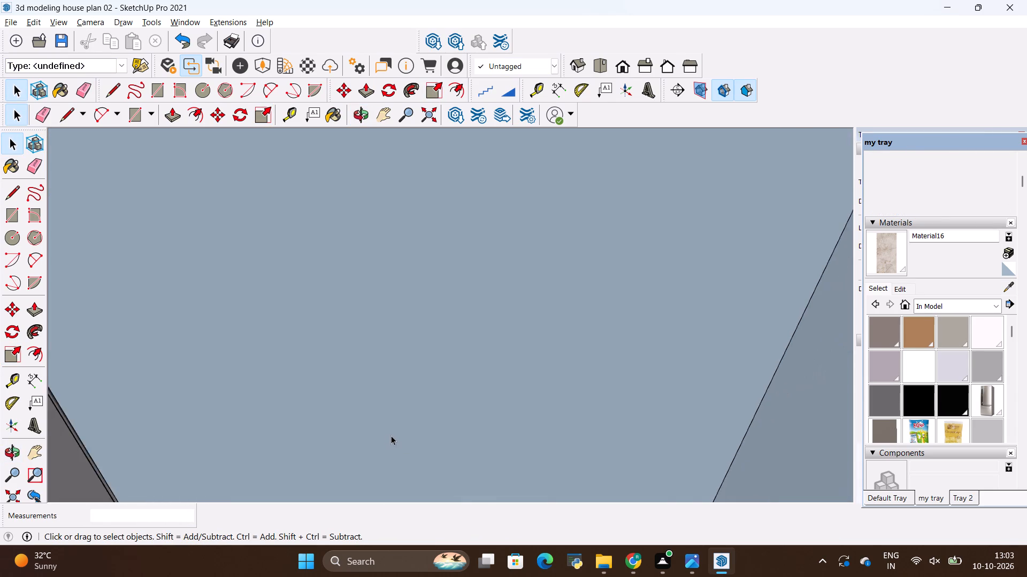
scroll(391, 435, "down", 20)
scroll(391, 435, "down", 20)
scroll(391, 435, "down", 3)
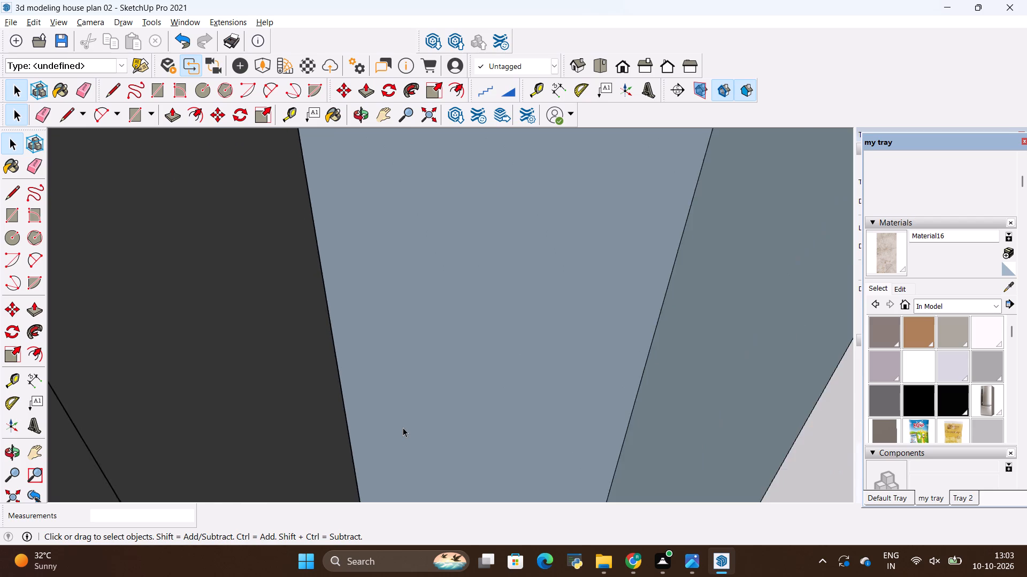
scroll(403, 427, "down", 20)
scroll(403, 427, "down", 3)
middle_click_drag(471, 342, 496, 450)
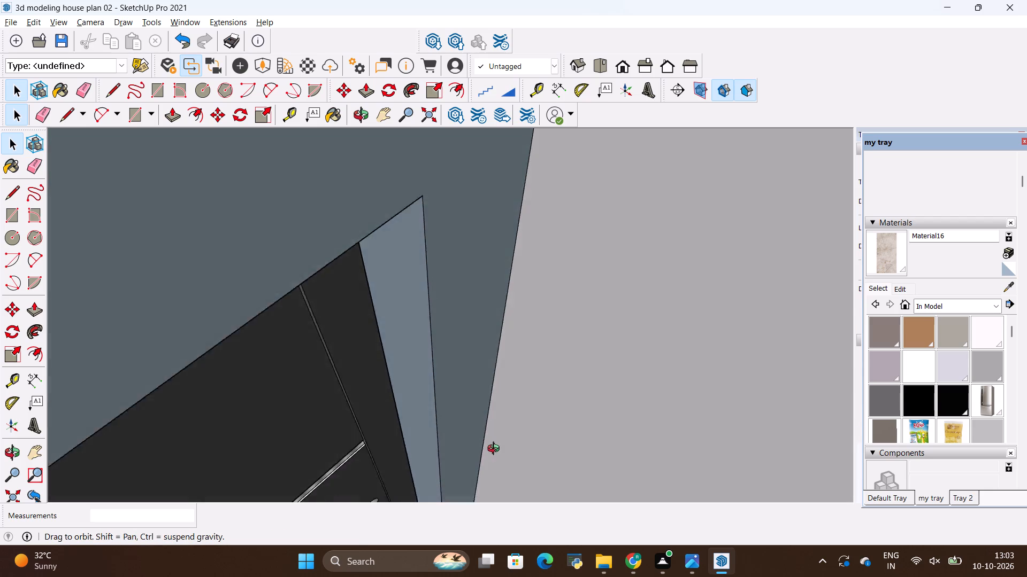
middle_click_drag(496, 450, 502, 479)
scroll(496, 467, "down", 20)
scroll(496, 467, "down", 10)
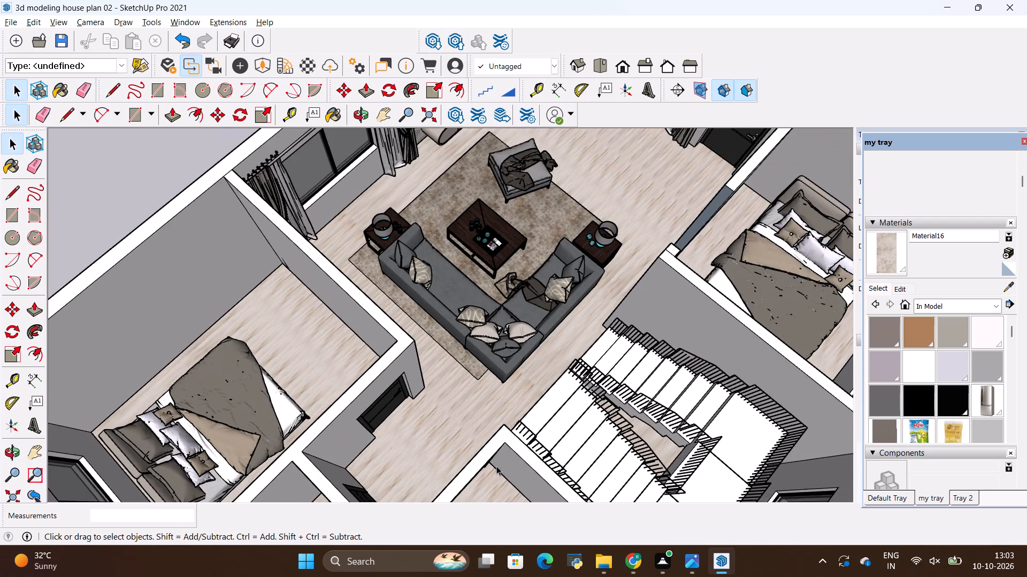
scroll(496, 466, "down", 18)
middle_click_drag(507, 409, 377, 336)
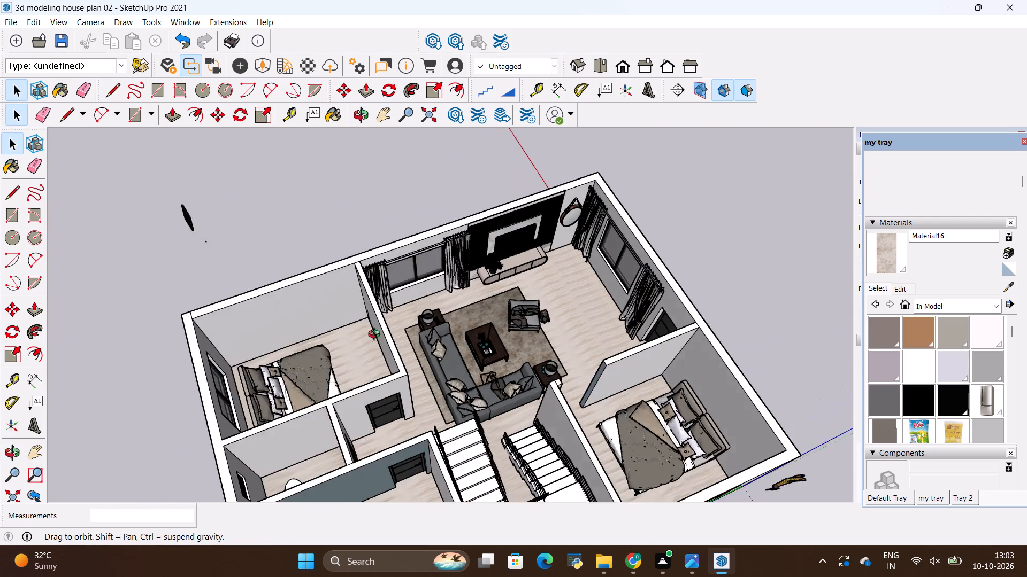
middle_click_drag(377, 336, 385, 265)
scroll(657, 265, "up", 4)
scroll(612, 270, "up", 9)
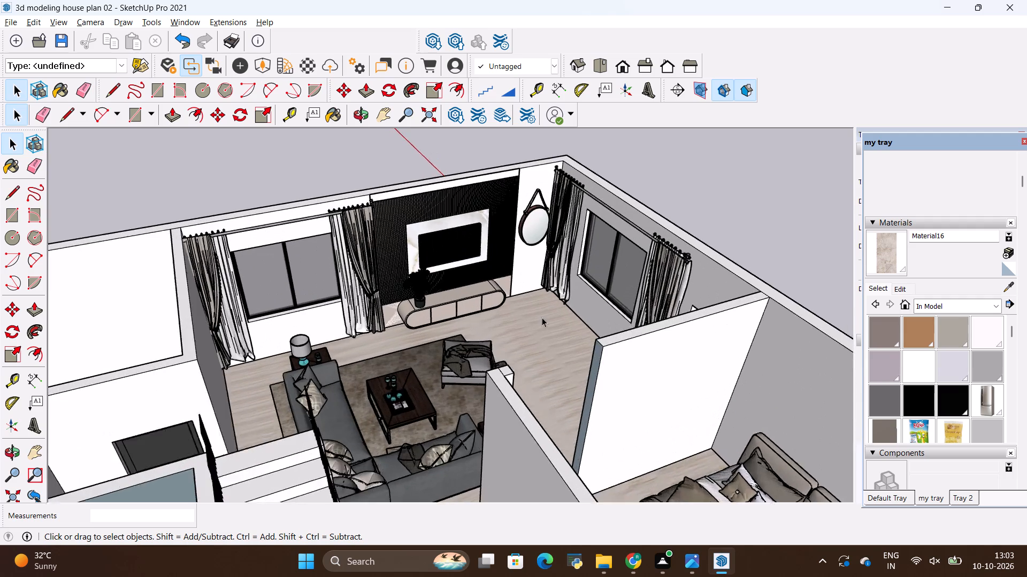
middle_click_drag(451, 341, 492, 361)
scroll(473, 285, "up", 7)
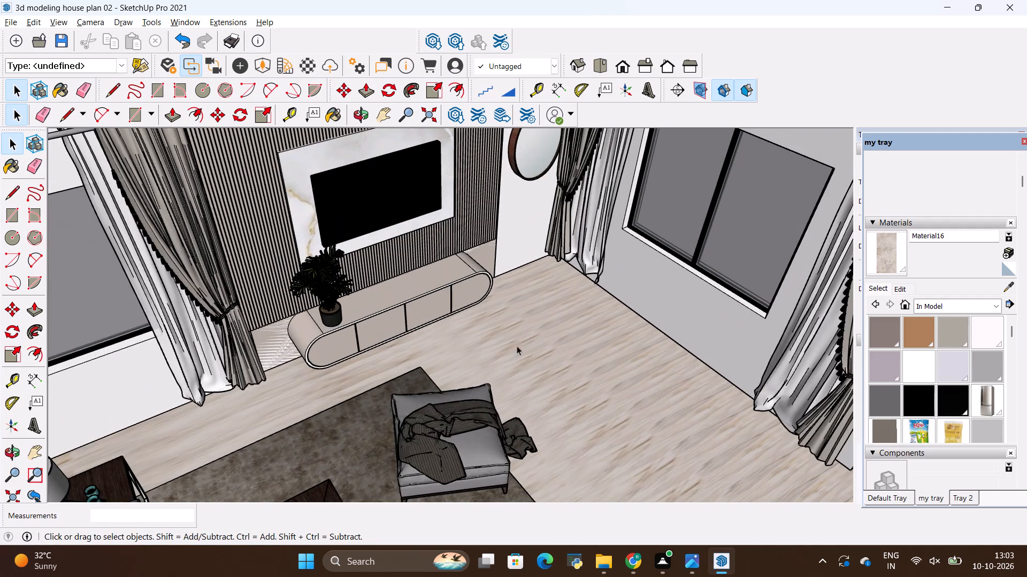
middle_click_drag(522, 354, 526, 232)
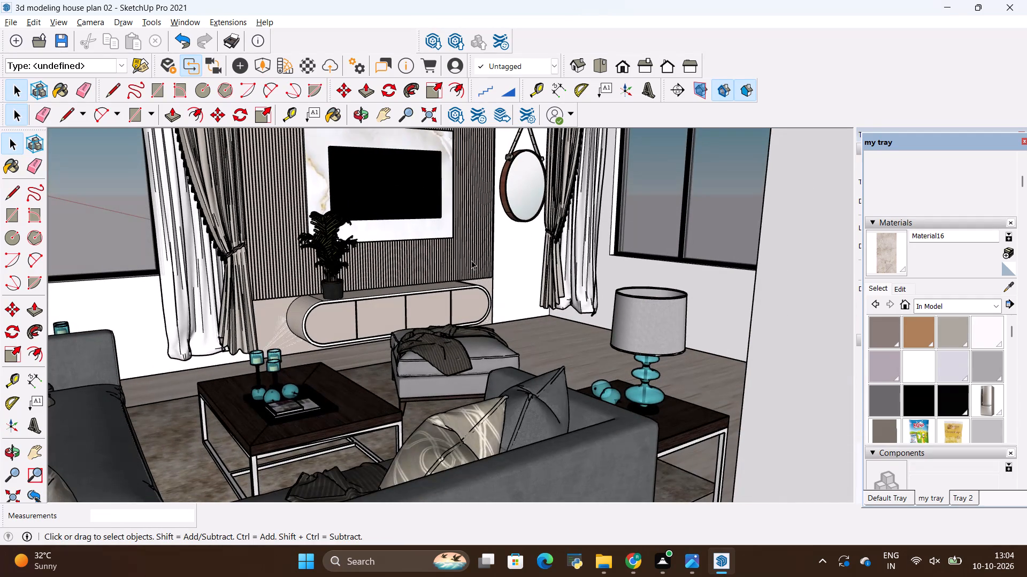
middle_click_drag(471, 260, 468, 311, "shift")
middle_click_drag(479, 328, 492, 255)
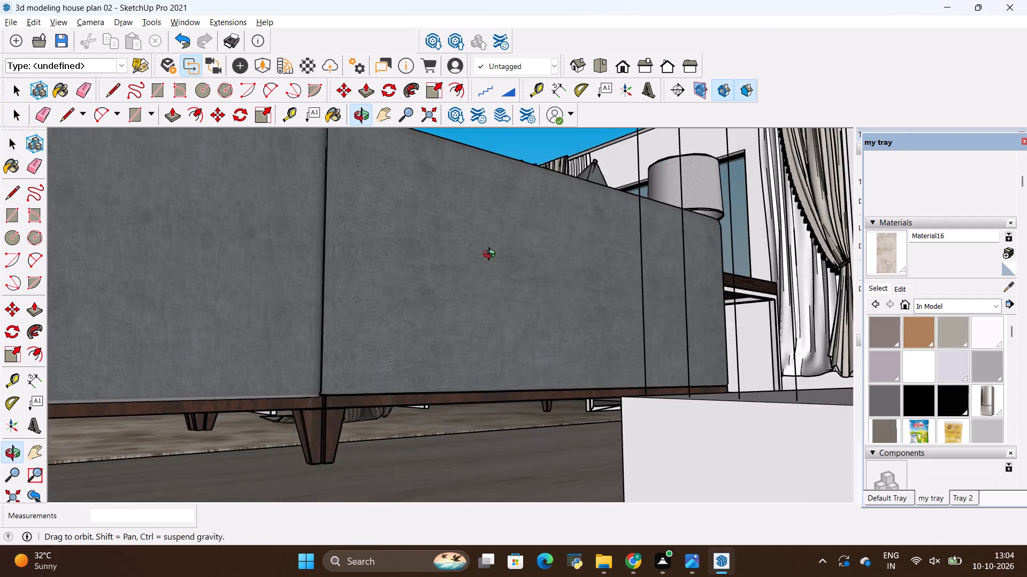
middle_click_drag(492, 255, 538, 295)
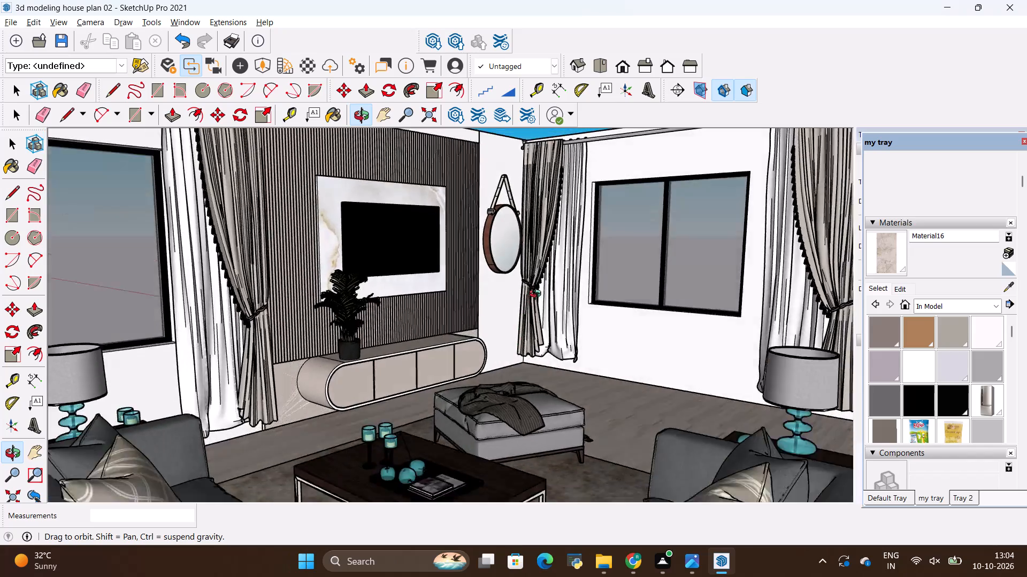
middle_click_drag(538, 295, 525, 285)
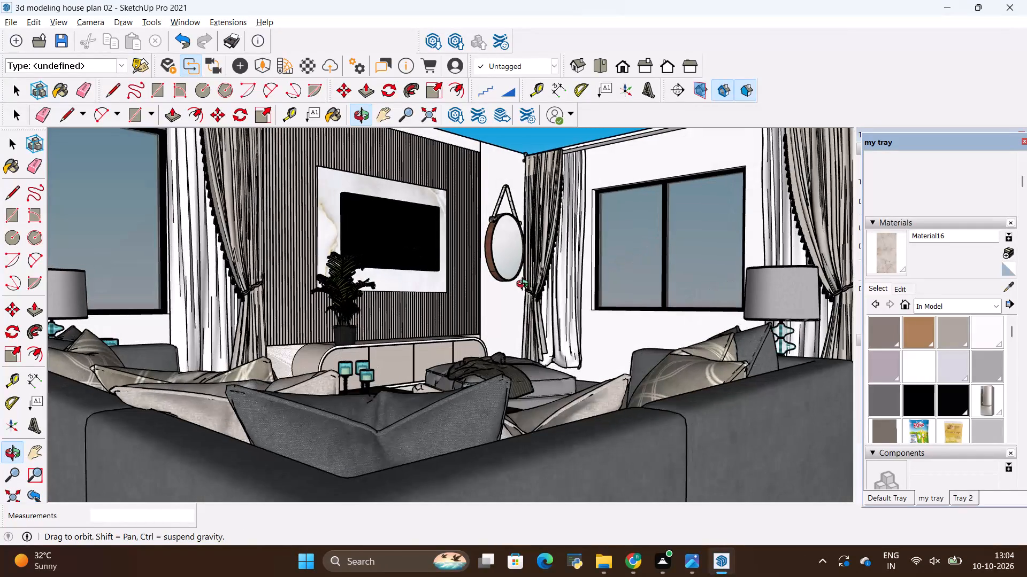
middle_click_drag(525, 285, 518, 297)
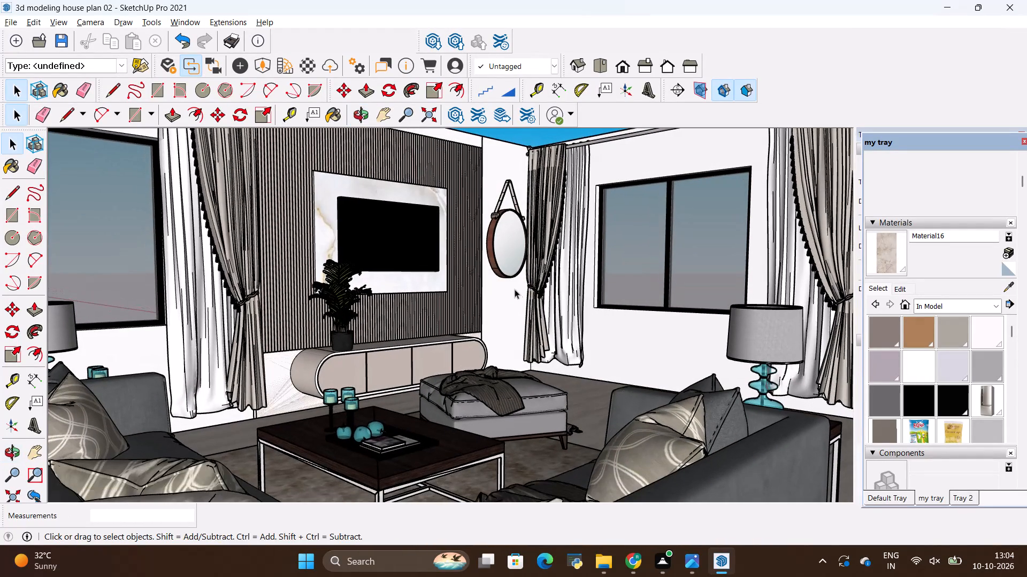
middle_click(502, 284)
middle_click_drag(502, 284, 524, 334, "shift")
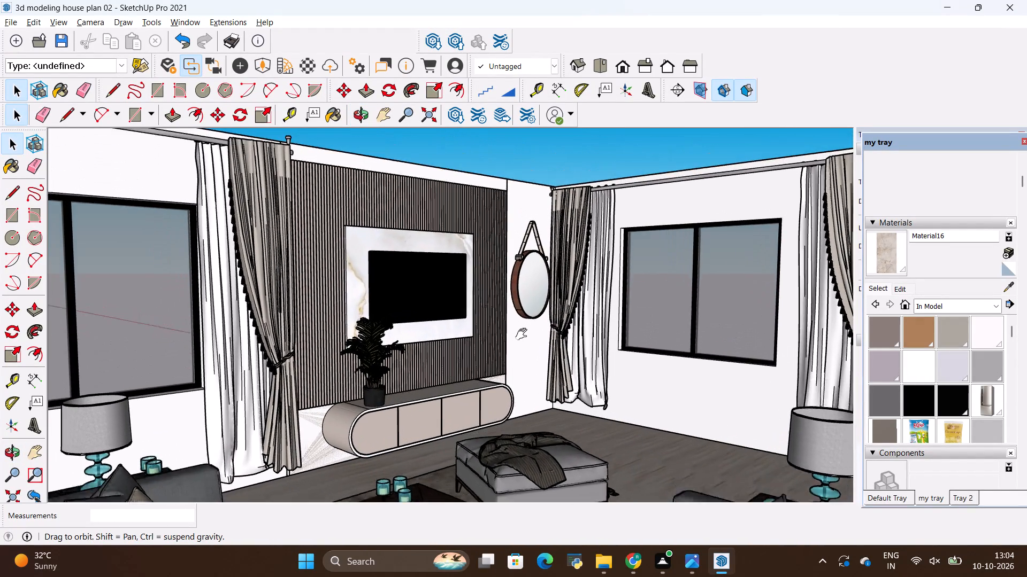
Examine the living room's mirror wall and windows, and the whole furnished floor plan from above.
middle_click_drag(524, 334, 523, 339, "shift")
middle_click_drag(503, 357, 533, 322)
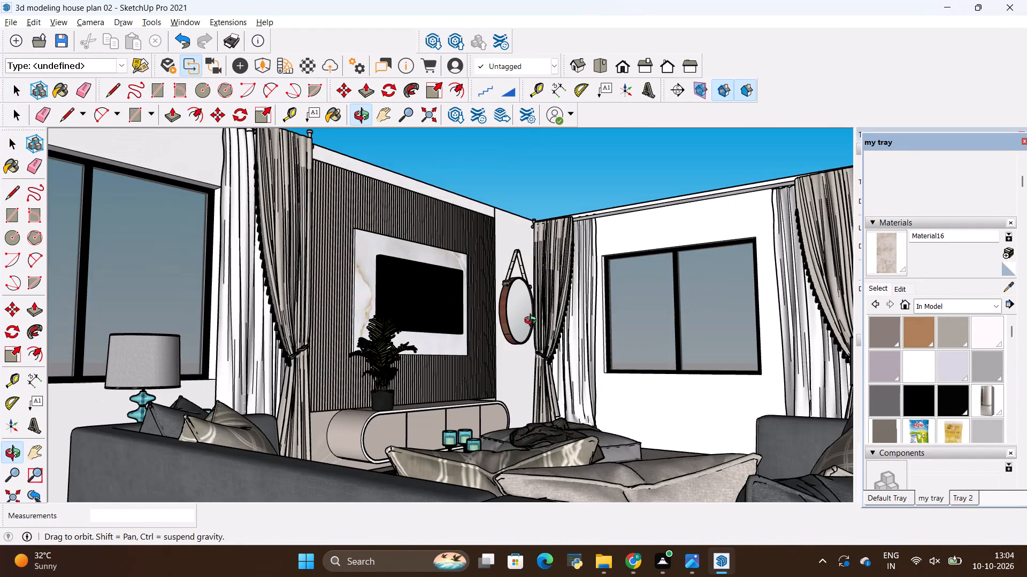
middle_click_drag(533, 322, 533, 346)
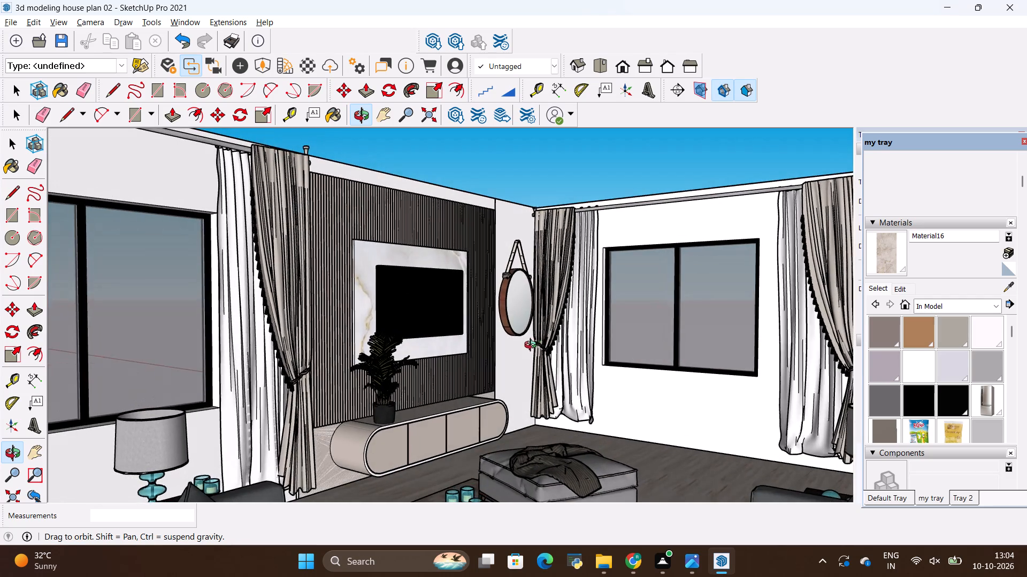
middle_click_drag(533, 346, 525, 322)
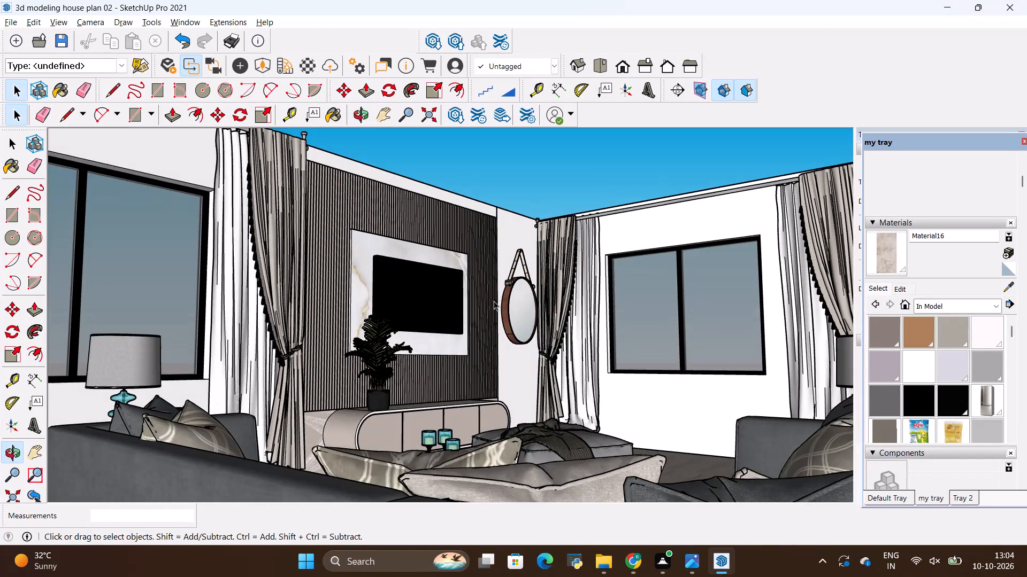
scroll(493, 296, "down", 2)
middle_click_drag(520, 286, 595, 419)
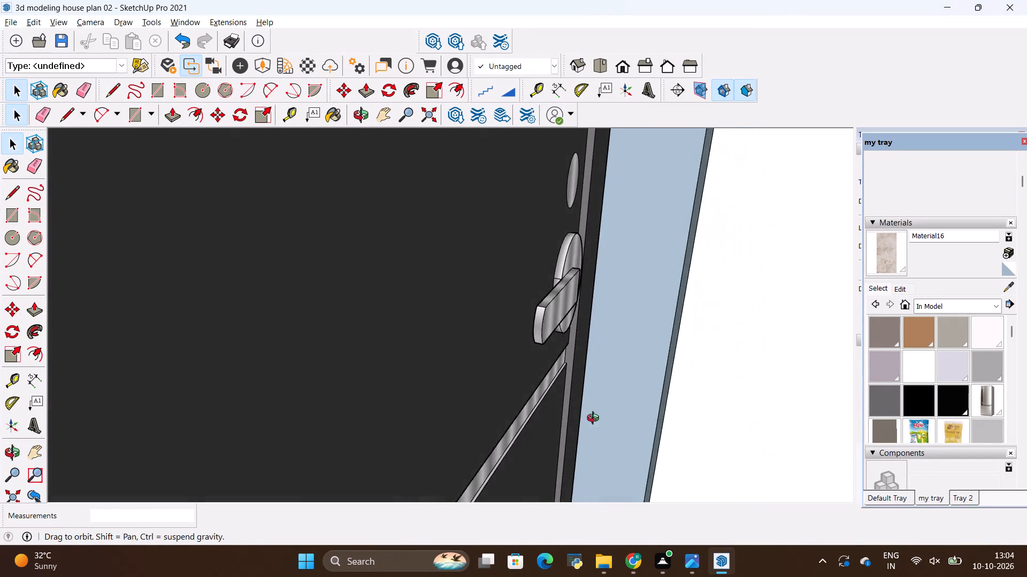
middle_click_drag(595, 419, 639, 471)
middle_click_drag(655, 325, 657, 419)
scroll(467, 339, "down", 6)
scroll(479, 336, "down", 20)
scroll(479, 336, "down", 6)
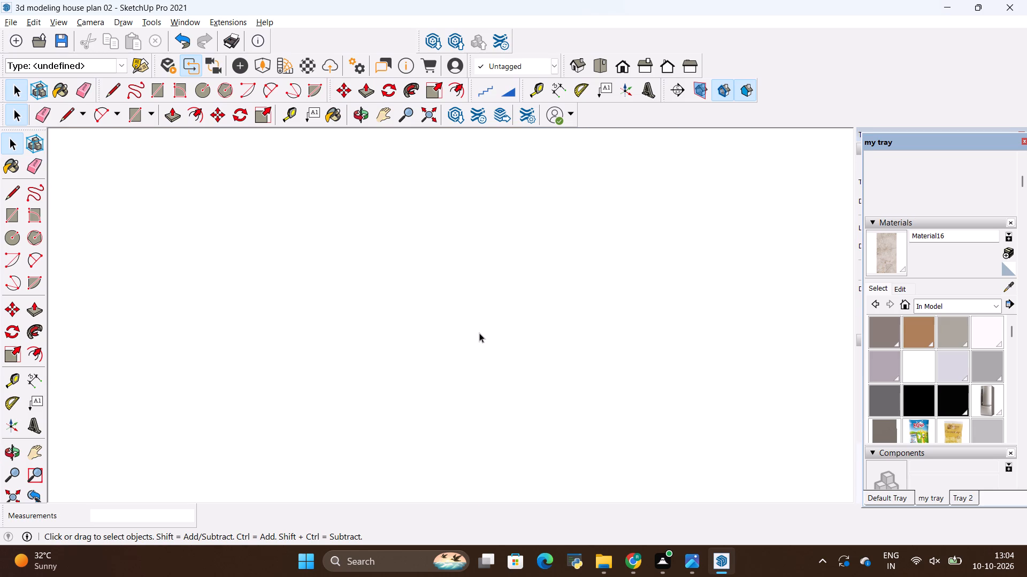
scroll(479, 333, "down", 20)
scroll(479, 333, "down", 20)
scroll(479, 333, "down", 7)
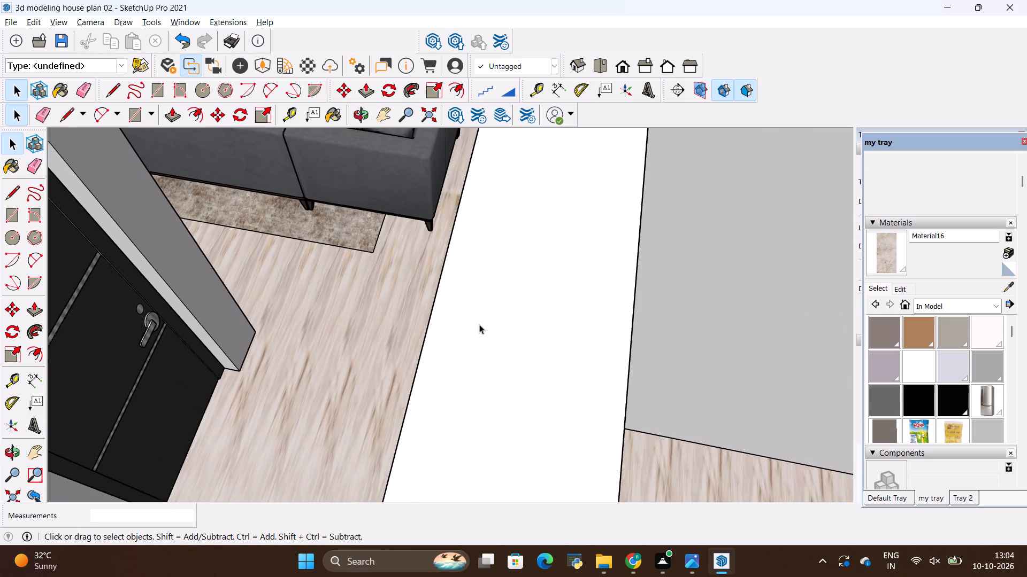
scroll(479, 324, "down", 20)
scroll(479, 324, "down", 20)
scroll(479, 324, "down", 5)
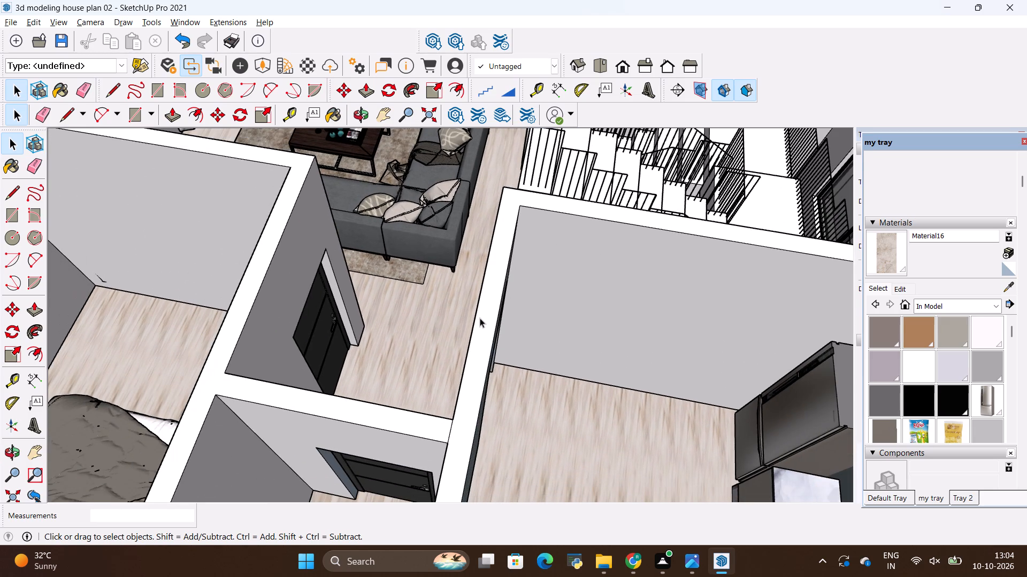
middle_click_drag(511, 344, 267, 355)
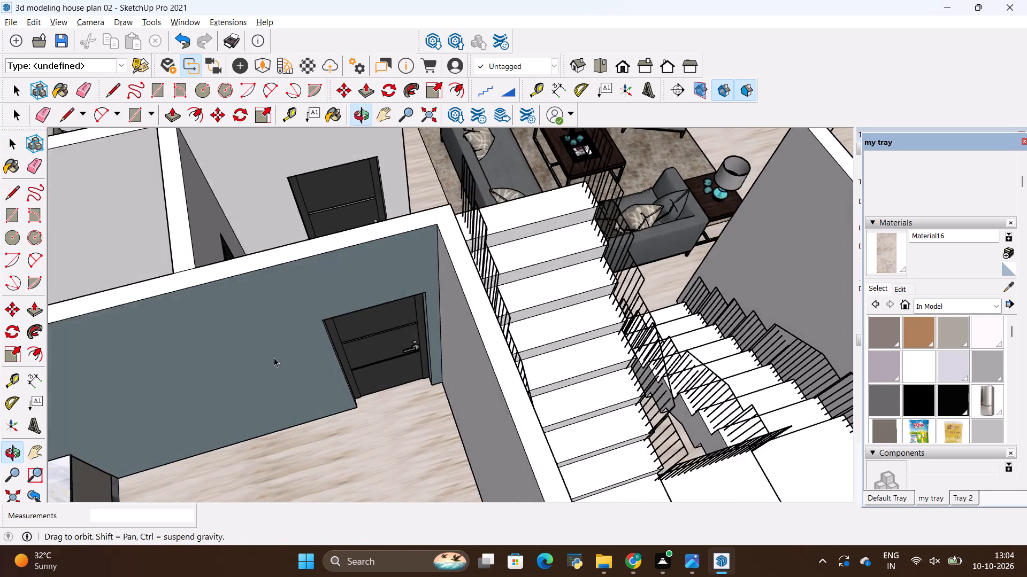
scroll(292, 358, "down", 20)
scroll(309, 342, "down", 14)
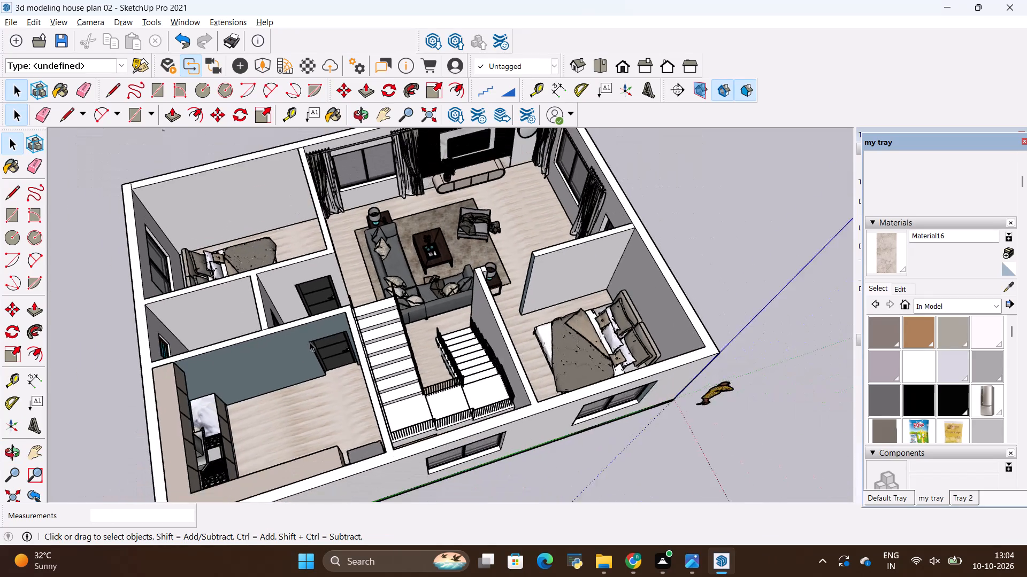
scroll(310, 342, "down", 10)
Examine the living room at eye level, checking the TV wall, palm, mirror, curtains and sofa arrangement together.
scroll(394, 159, "up", 5)
scroll(455, 155, "up", 6)
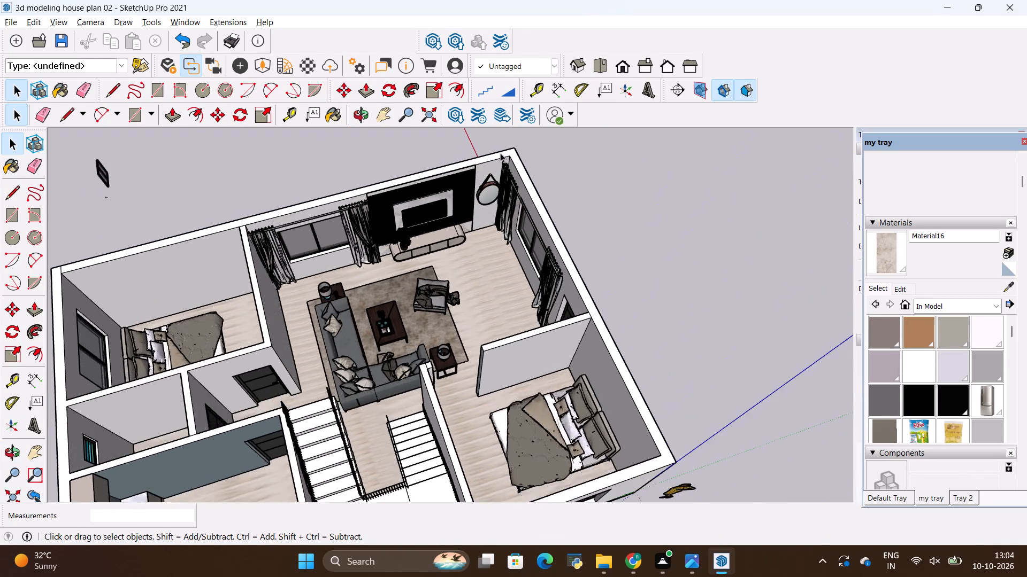
scroll(500, 153, "up", 9)
middle_click_drag(351, 298, 418, 208)
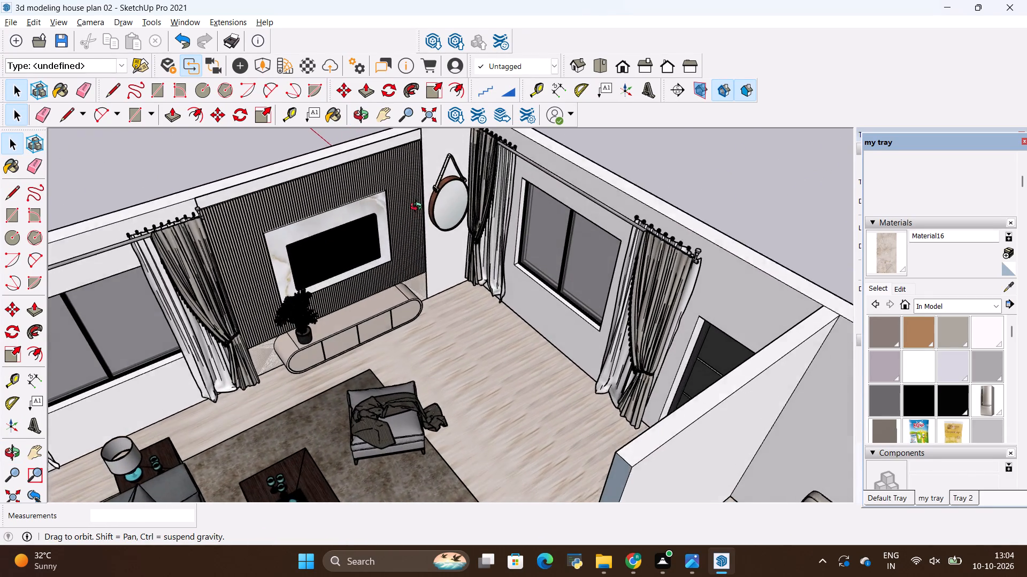
middle_click_drag(418, 208, 418, 207)
scroll(313, 269, "up", 3)
middle_click_drag(329, 316, 352, 180)
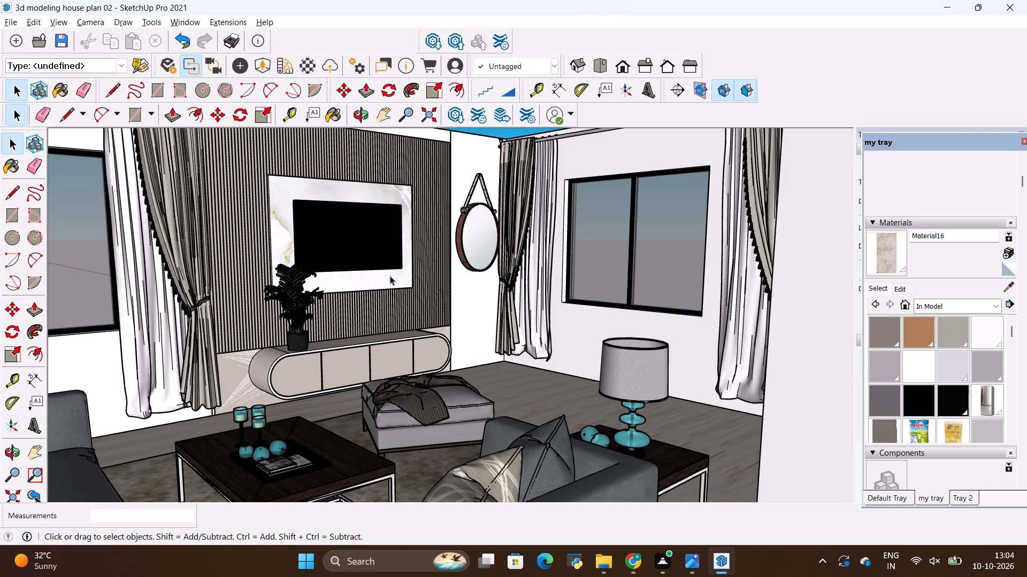
middle_click_drag(390, 276, 405, 316, "shift")
middle_click_drag(403, 321, 405, 285)
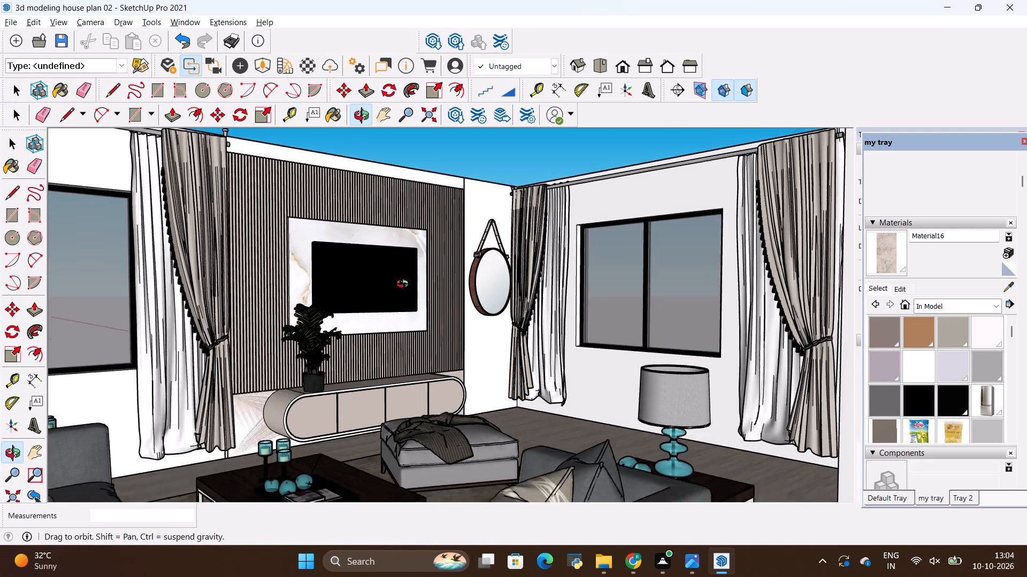
middle_click_drag(405, 285, 406, 290)
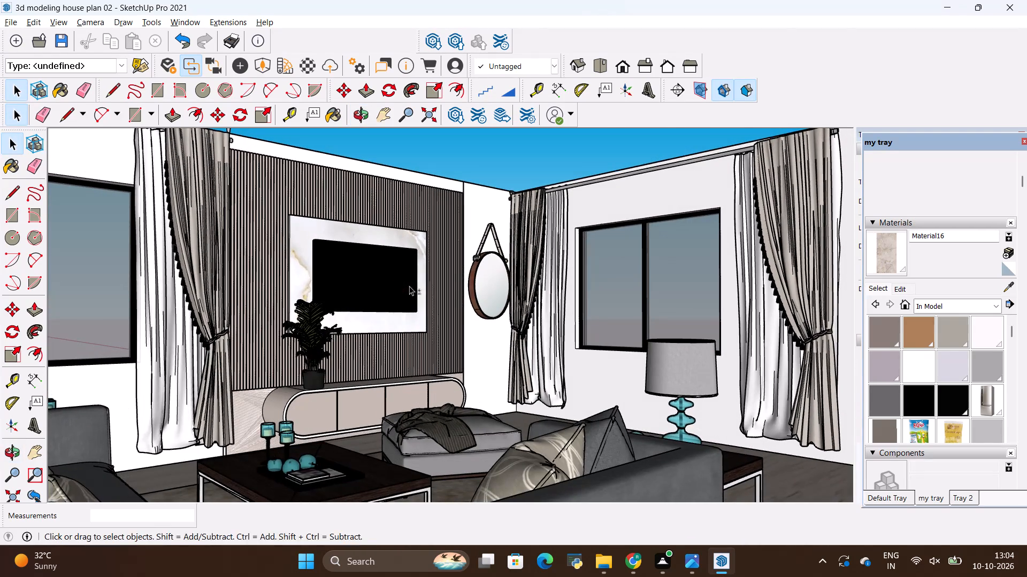
middle_click_drag(409, 286, 435, 285, "shift")
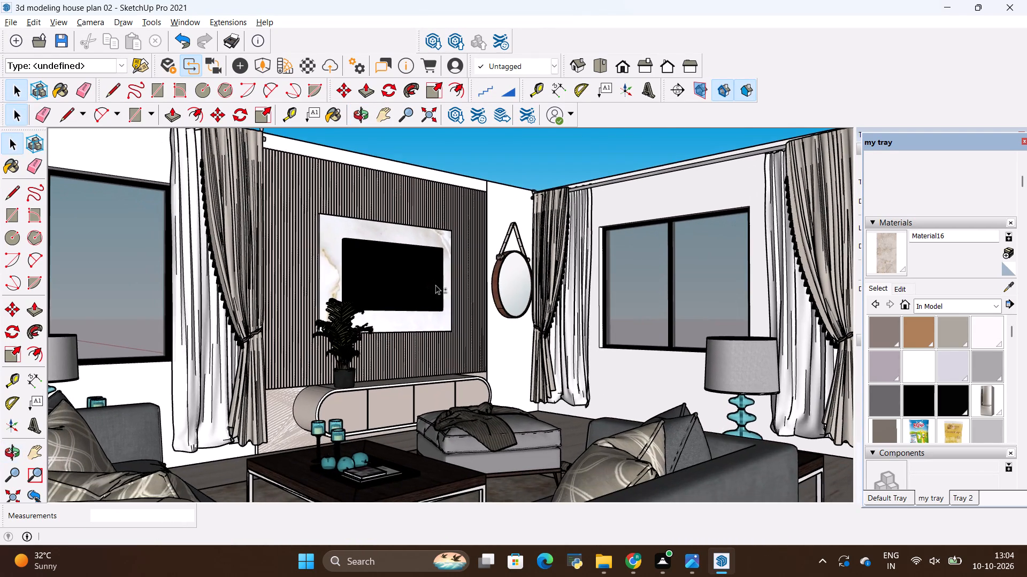
middle_click_drag(435, 400, 436, 388, "shift")
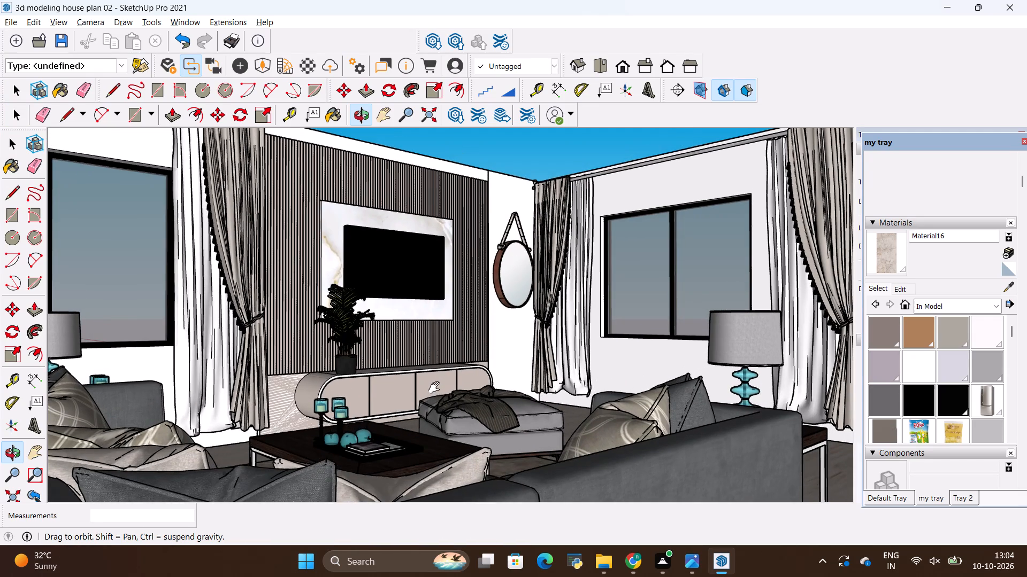
middle_click_drag(436, 388, 436, 389, "shift")
scroll(423, 388, "down", 2)
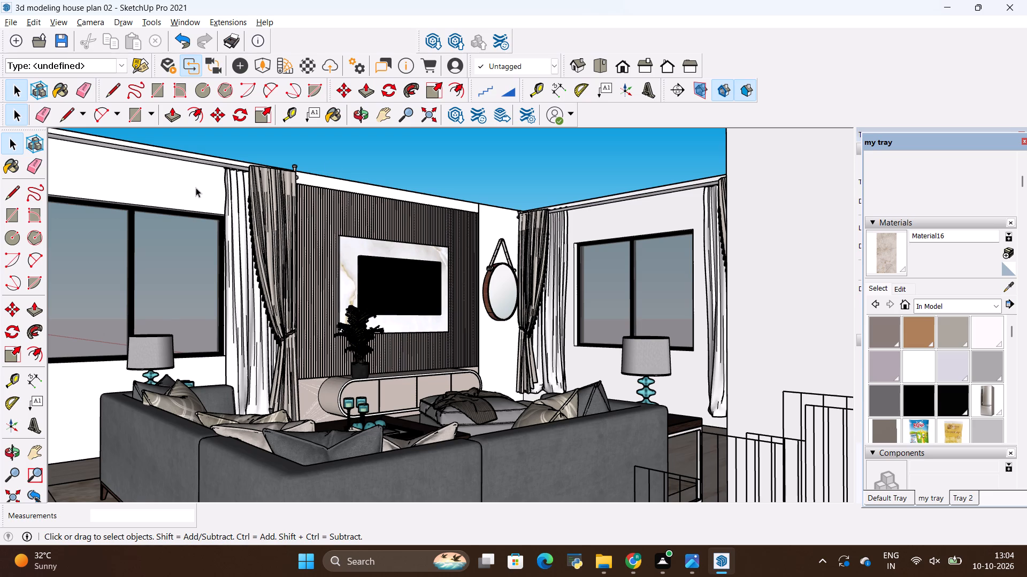
Draw a 23' 9" by 16' 9" rectangle at wall-top height over the living room, between its inner wall corners.
middle_click_drag(196, 188, 234, 485, "shift")
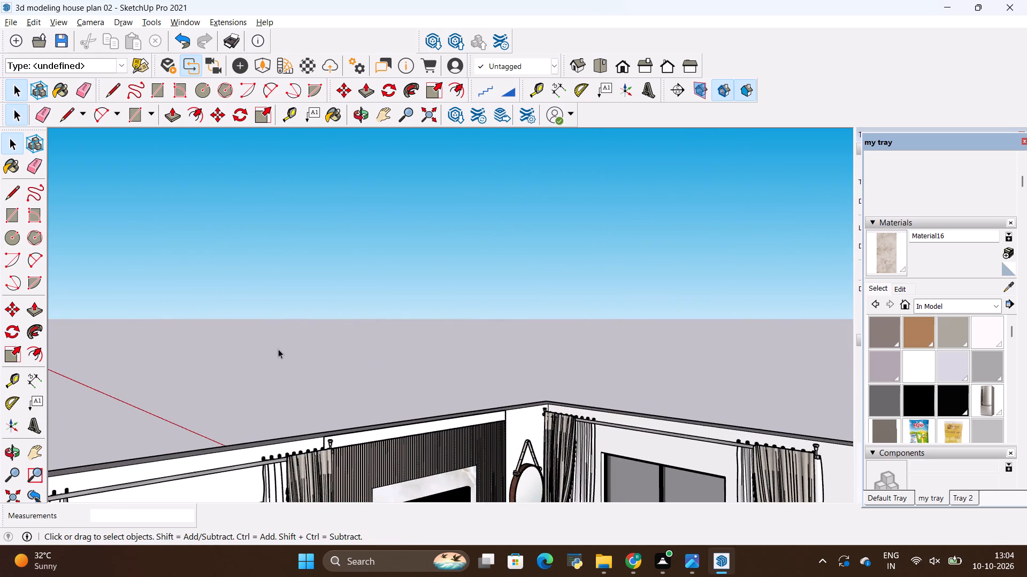
scroll(280, 344, "down", 5)
key("space")
left_click(309, 345)
middle_click_drag(317, 336, 292, 464)
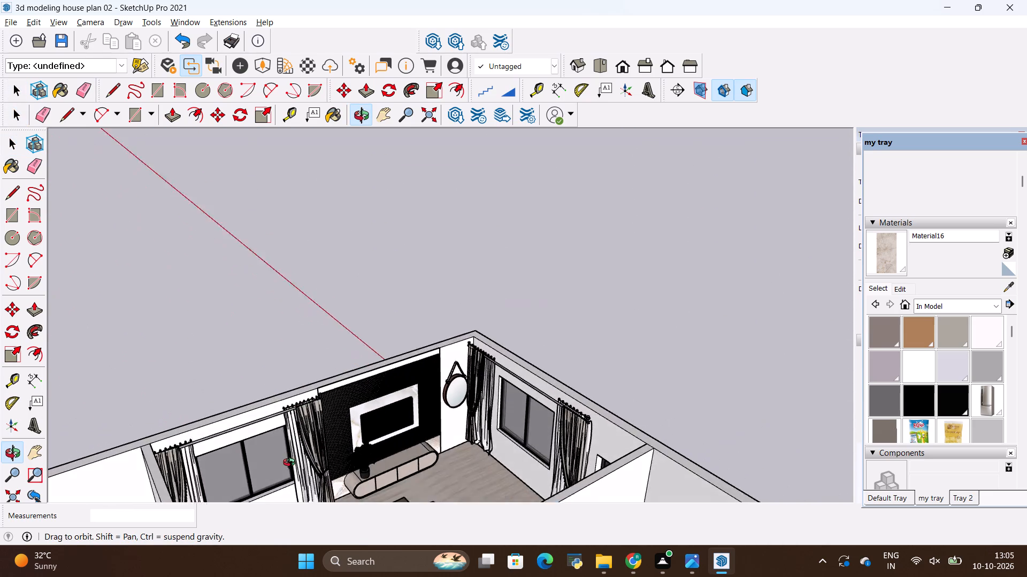
middle_click_drag(292, 464, 292, 466)
scroll(248, 289, "down", 6)
scroll(481, 318, "down", 1)
middle_click_drag(481, 318, 288, 459)
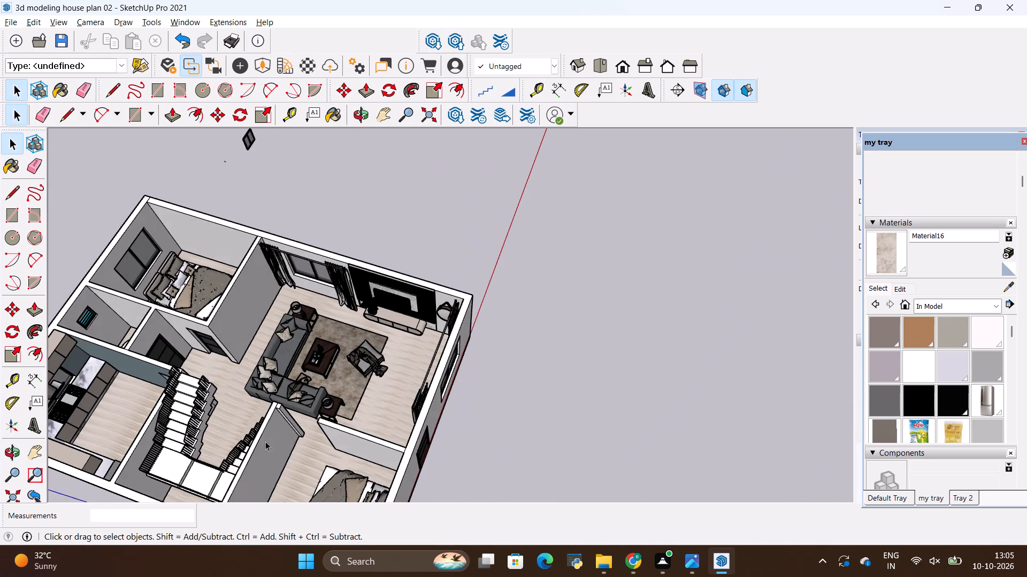
scroll(137, 391, "up", 4)
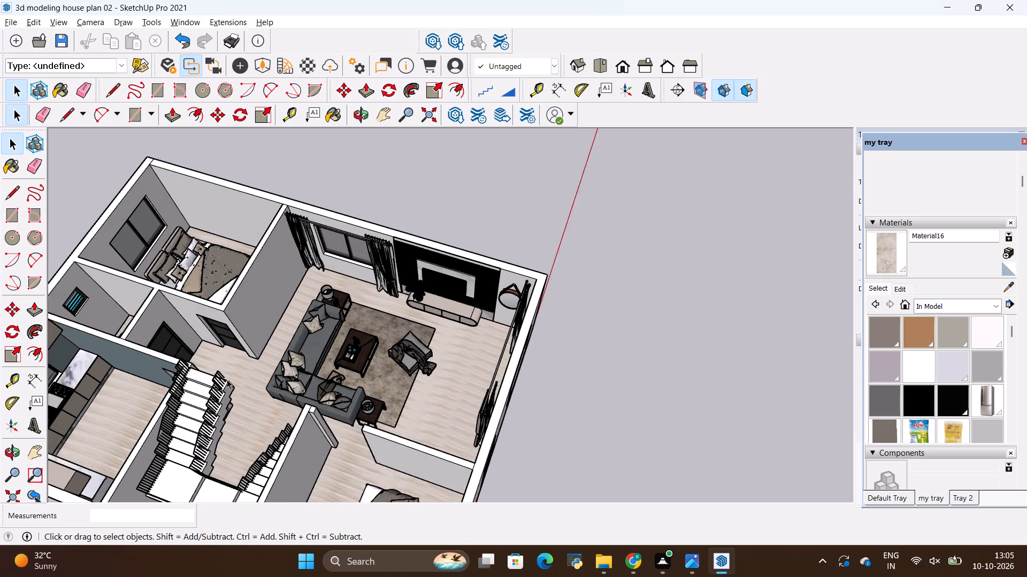
scroll(227, 379, "up", 1)
scroll(341, 356, "up", 1)
middle_click_drag(260, 383, 382, 370)
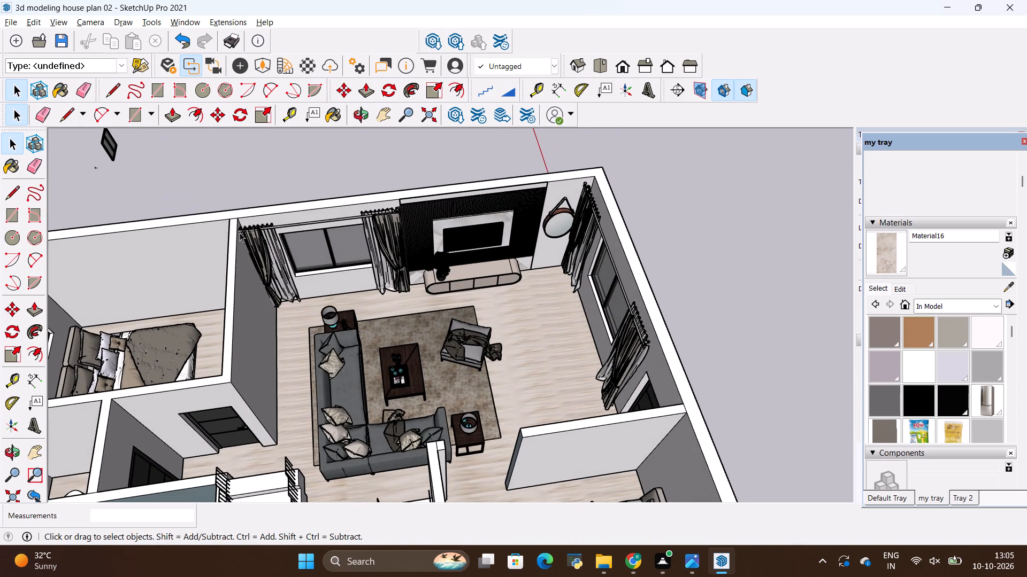
key("r")
key("space")
left_click(267, 217)
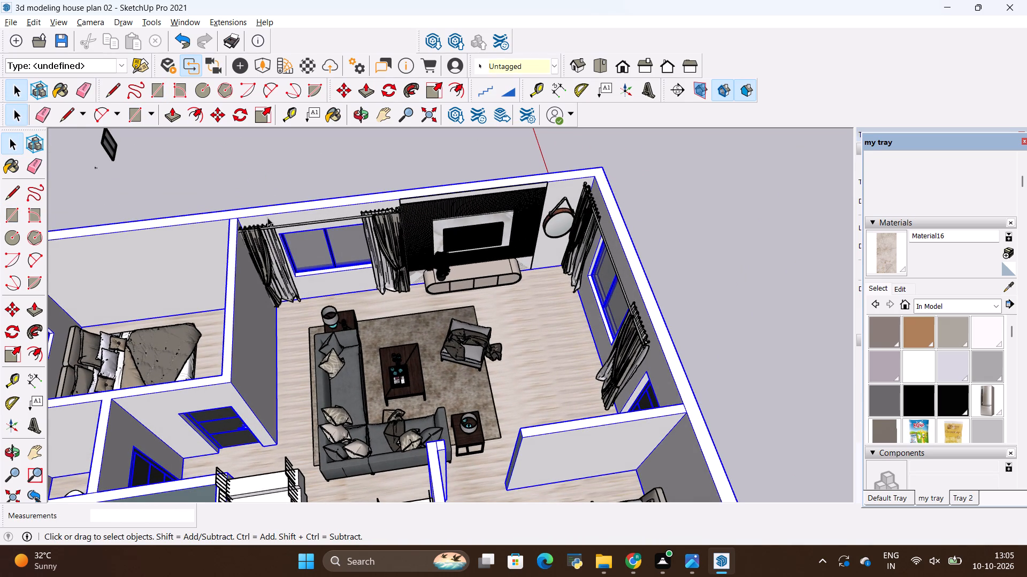
left_click(274, 175)
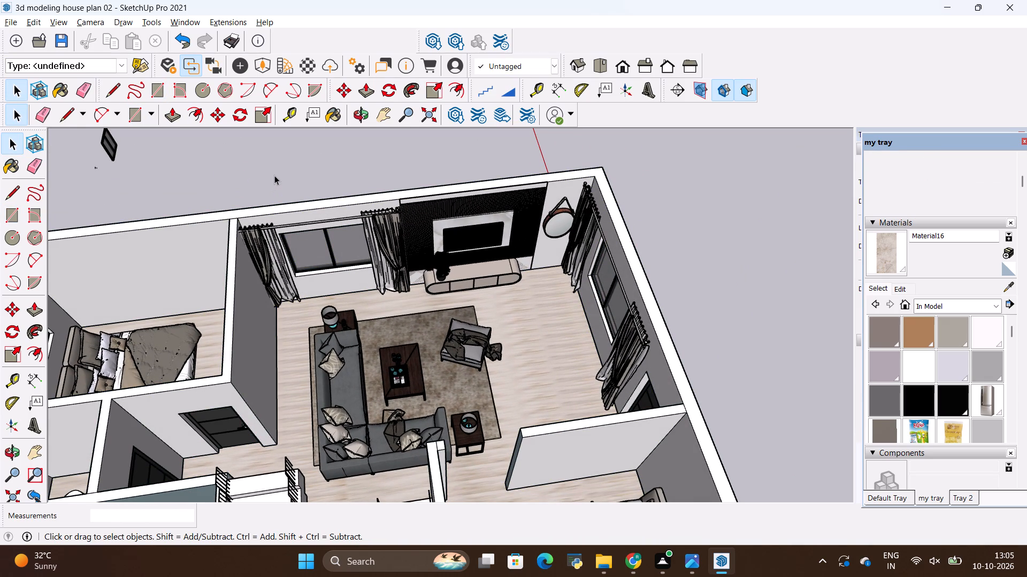
key("r")
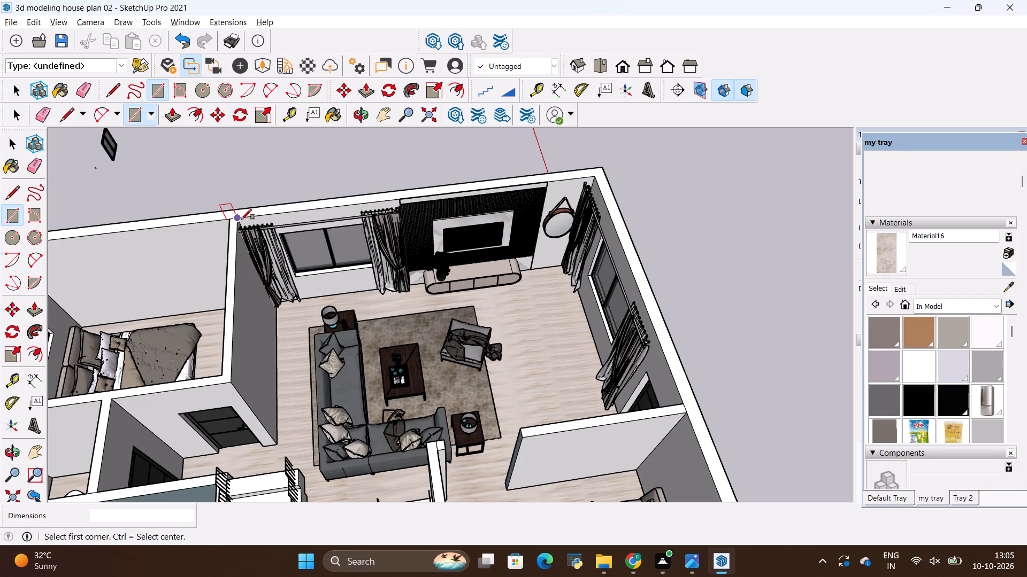
left_click(241, 220)
left_click(682, 402)
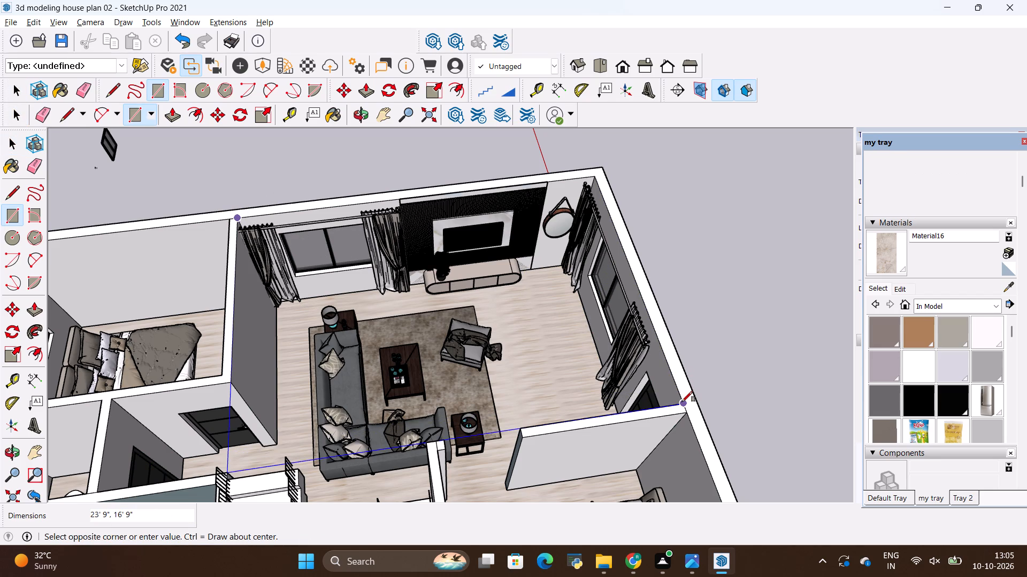
key("space")
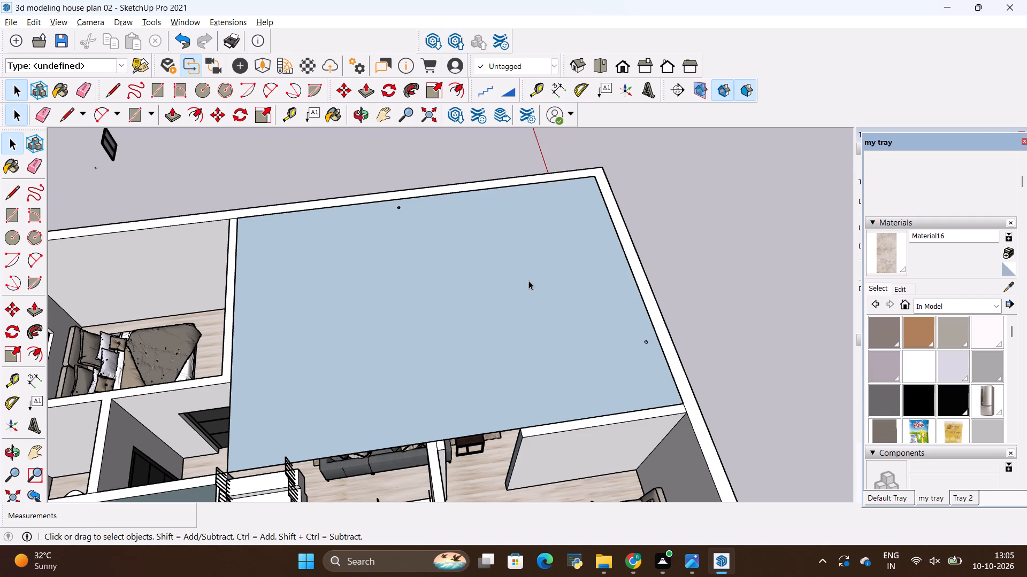
Group the ceiling rectangle's face together with its boundary edges.
key("space")
double_click(463, 365)
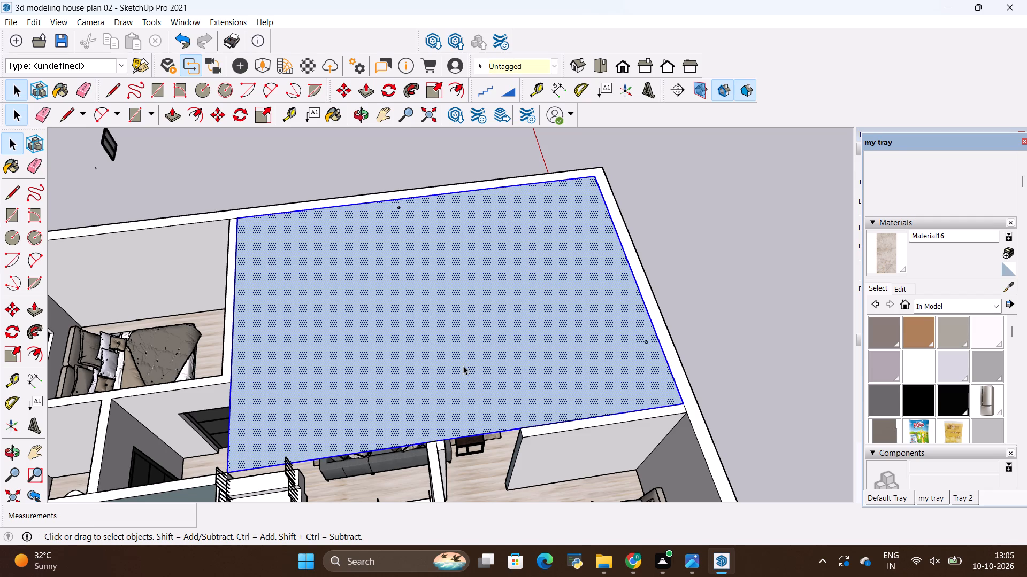
right_click(463, 365)
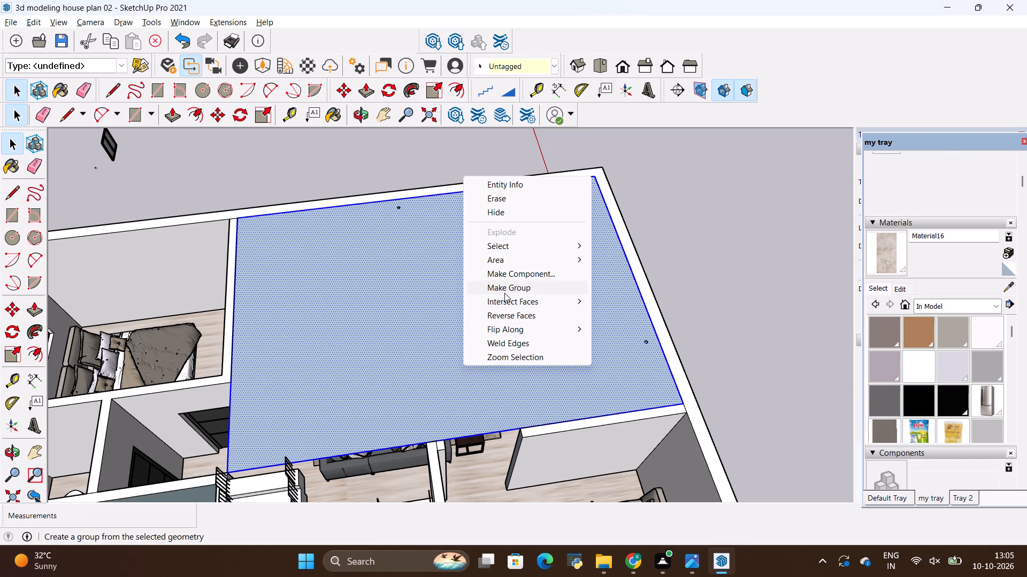
left_click(506, 290)
Move the living room ceiling group straight up along the blue axis, about 10' above the wall tops.
scroll(474, 352, "down", 1)
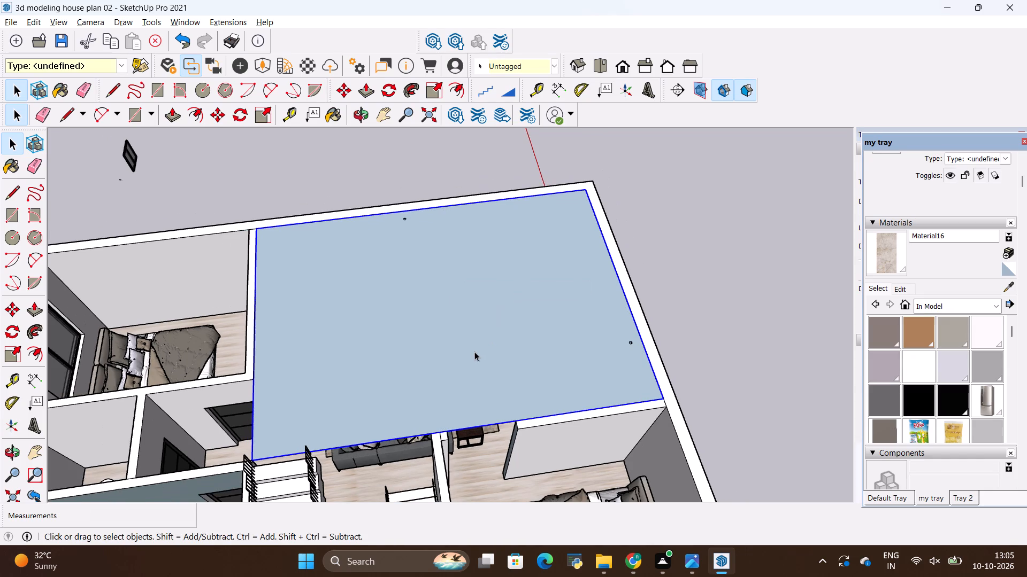
key("m")
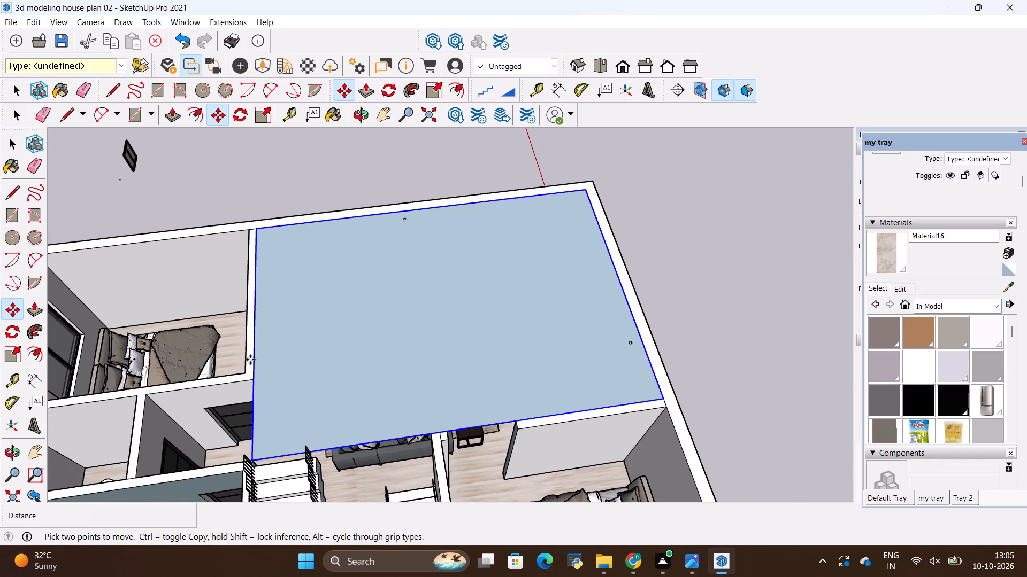
scroll(255, 360, "down", 3)
middle_click_drag(231, 392, 420, 263)
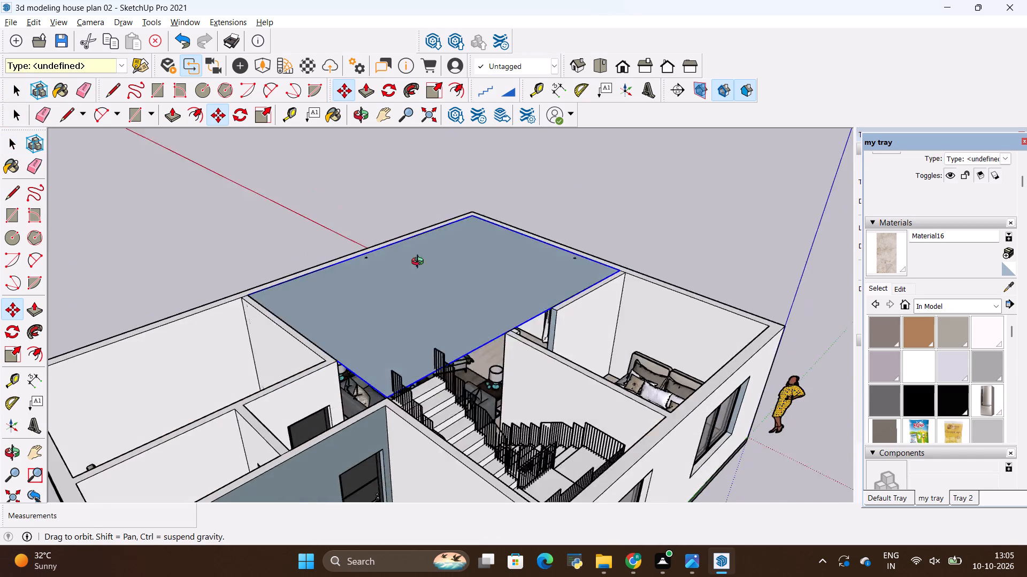
middle_click_drag(420, 263, 511, 305)
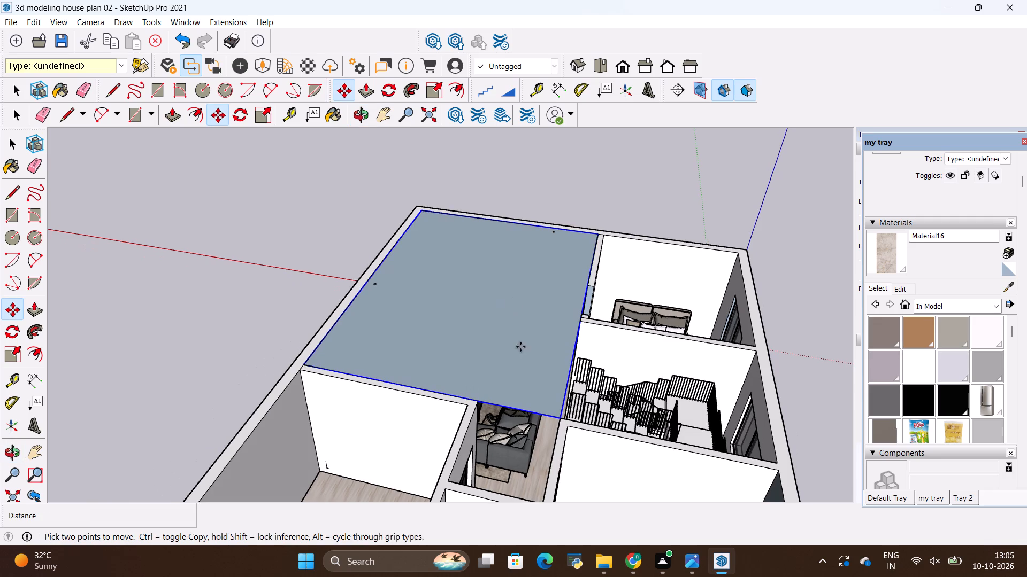
scroll(577, 455, "up", 2)
scroll(557, 410, "up", 11)
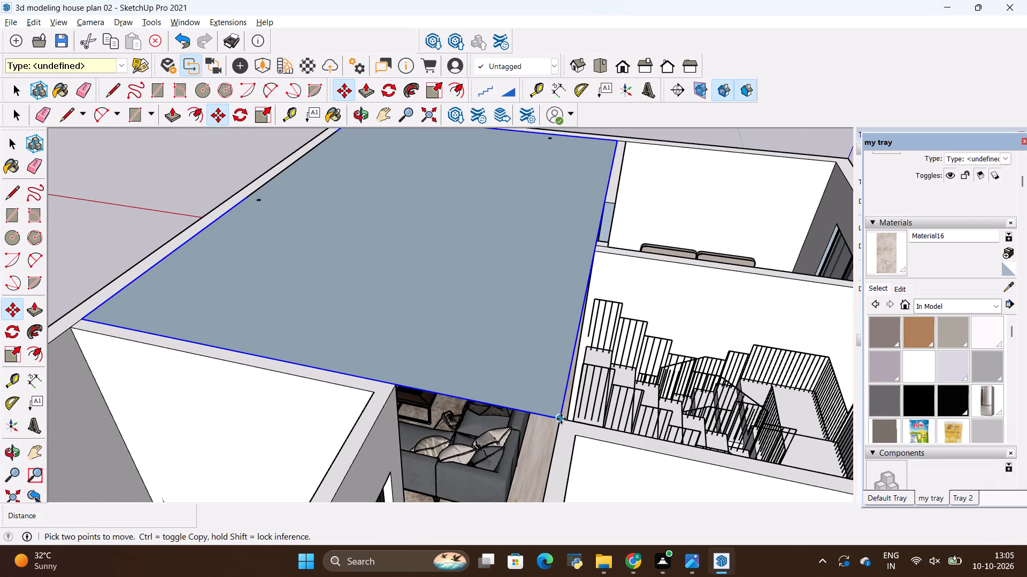
left_click(561, 419)
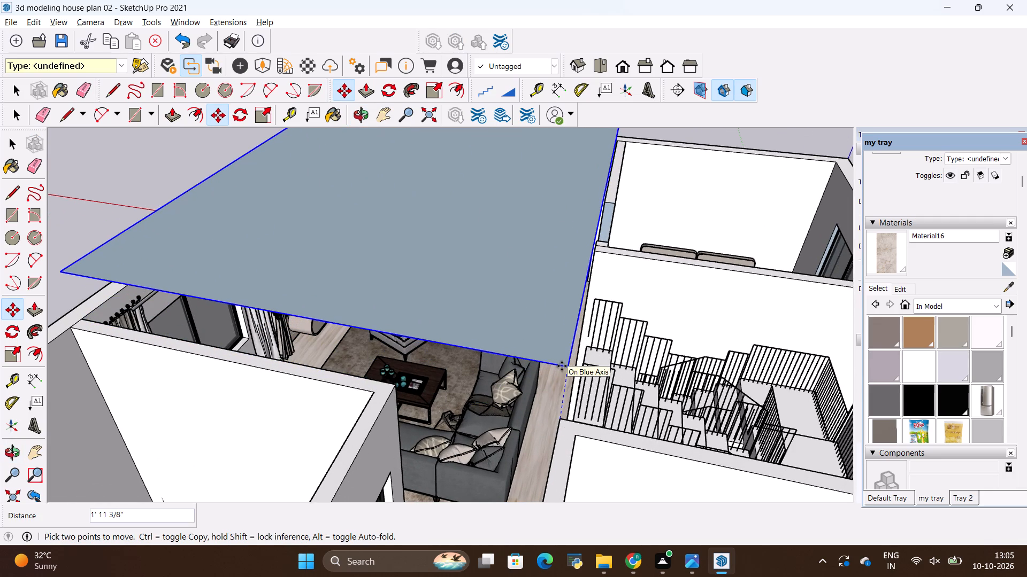
key("Up")
scroll(540, 263, "down", 4)
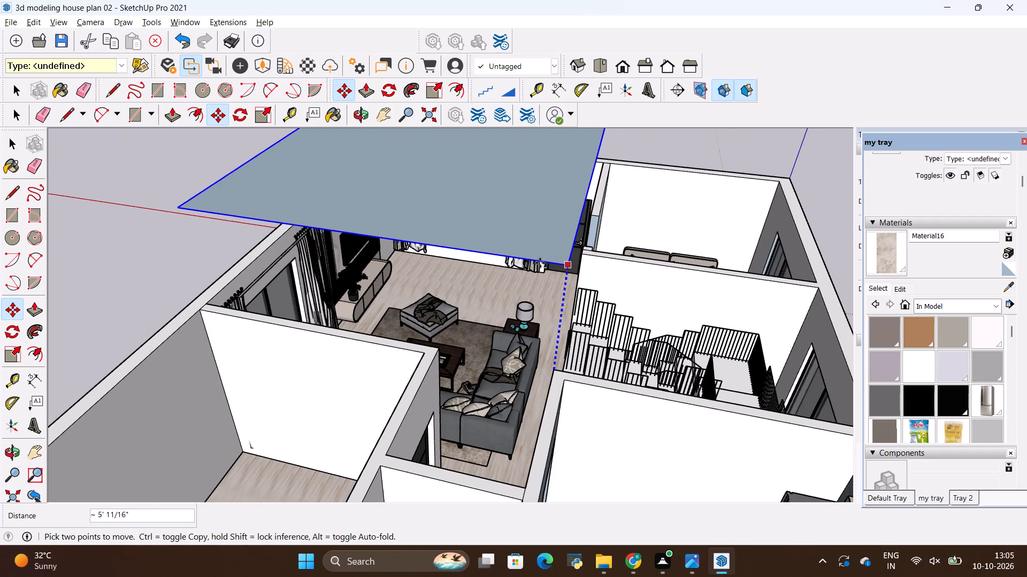
scroll(540, 263, "down", 10)
middle_click_drag(540, 263, 511, 449, "shift")
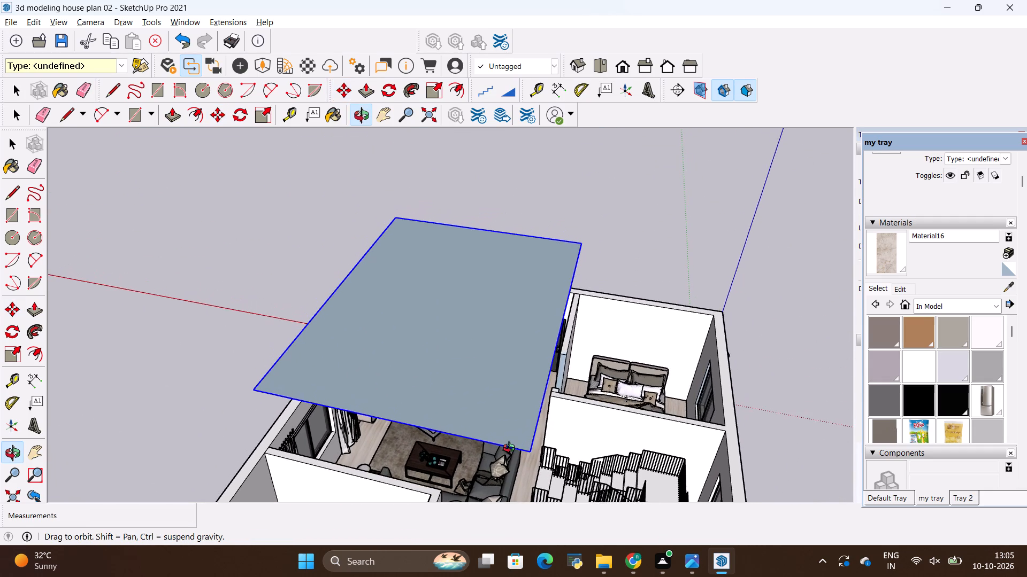
middle_click_drag(511, 449, 518, 341, "shift")
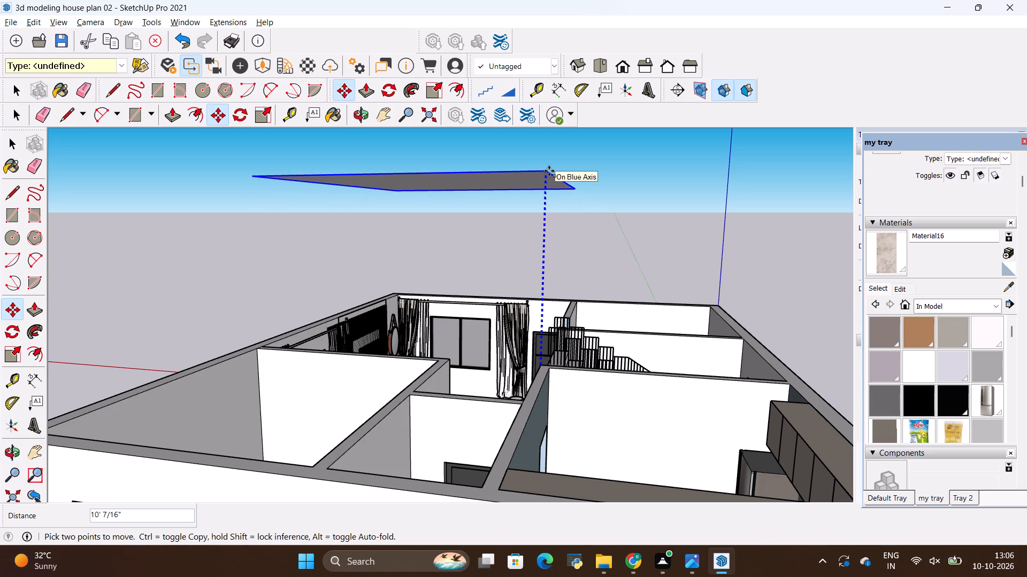
left_click(549, 171)
Raise the ceiling group vertically by about another 8' 1" and clear the selection.
middle_click_drag(591, 202, 592, 275)
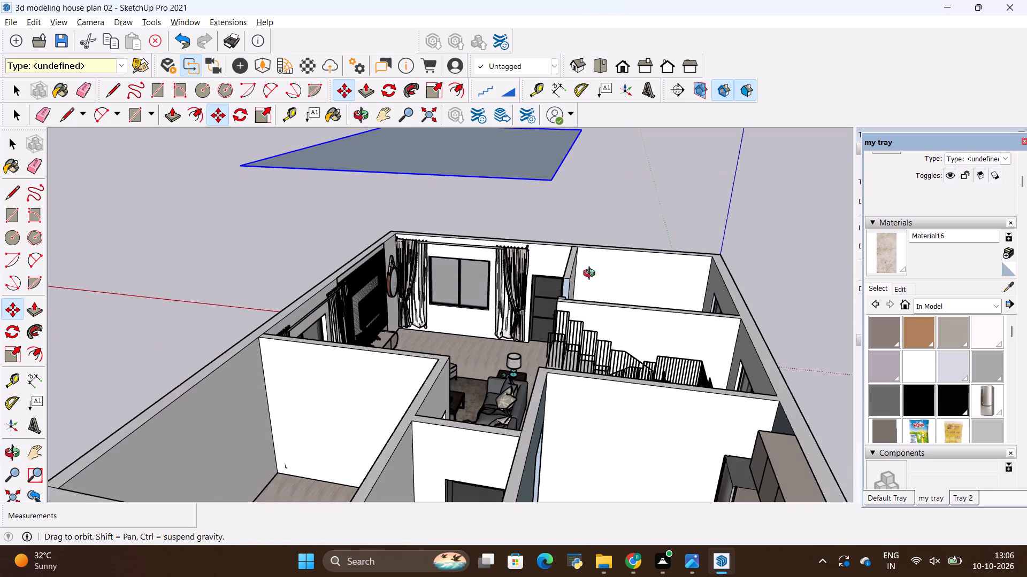
middle_click_drag(592, 275, 592, 279)
middle_click_drag(606, 215, 602, 313, "shift")
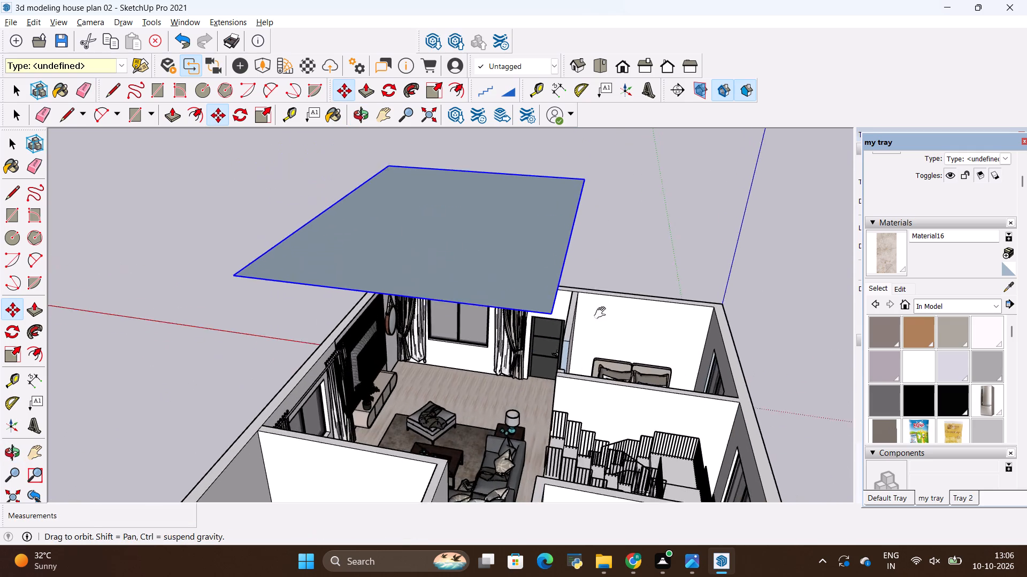
middle_click_drag(602, 313, 601, 354, "shift")
middle_click_drag(605, 395, 600, 366)
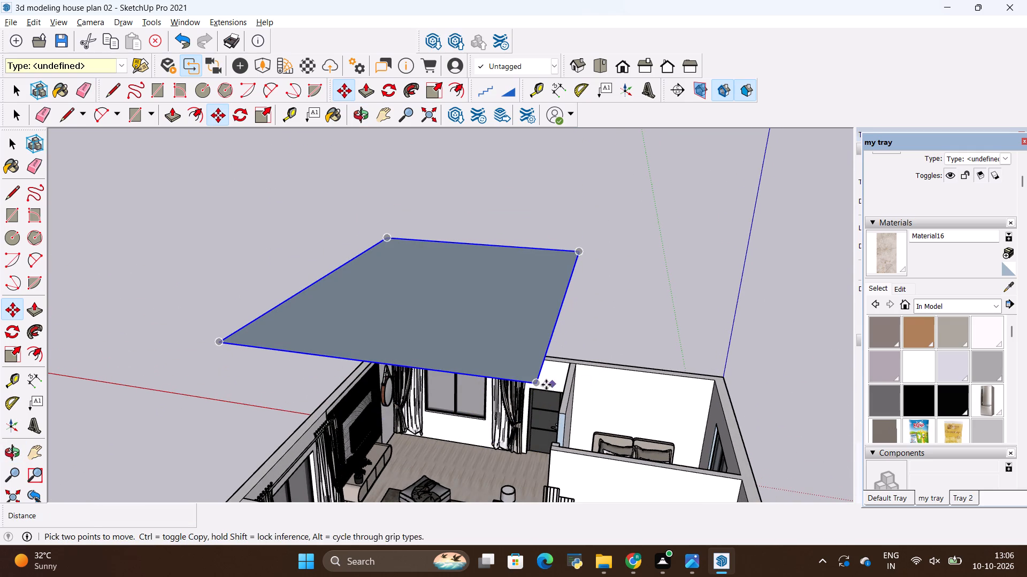
left_click(542, 385)
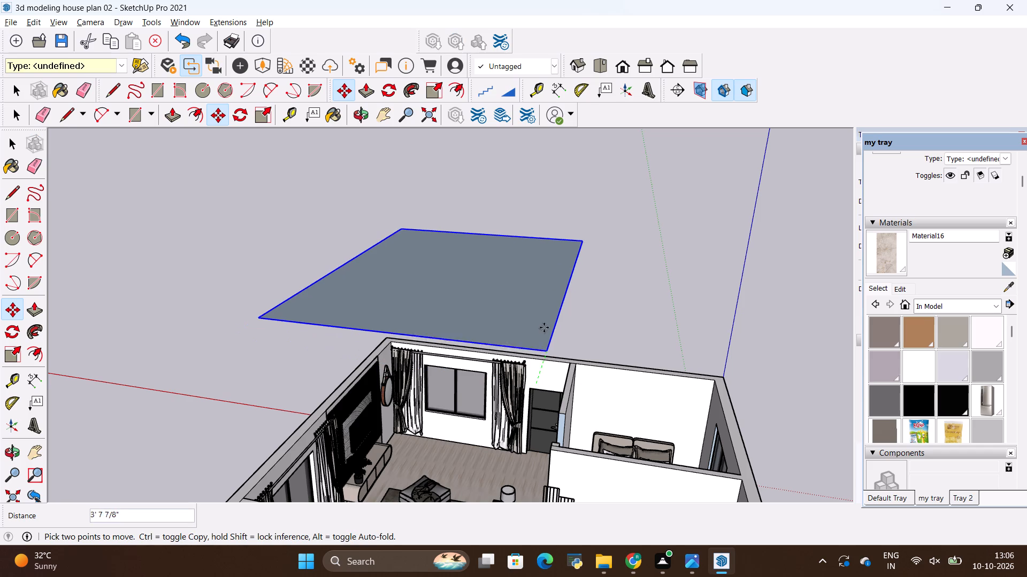
key("Up")
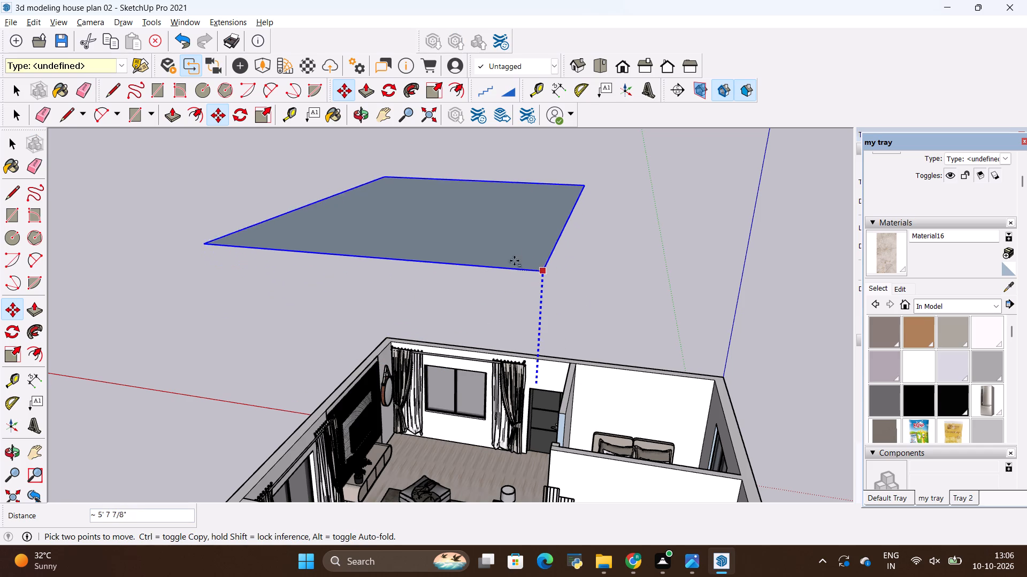
left_click(508, 205)
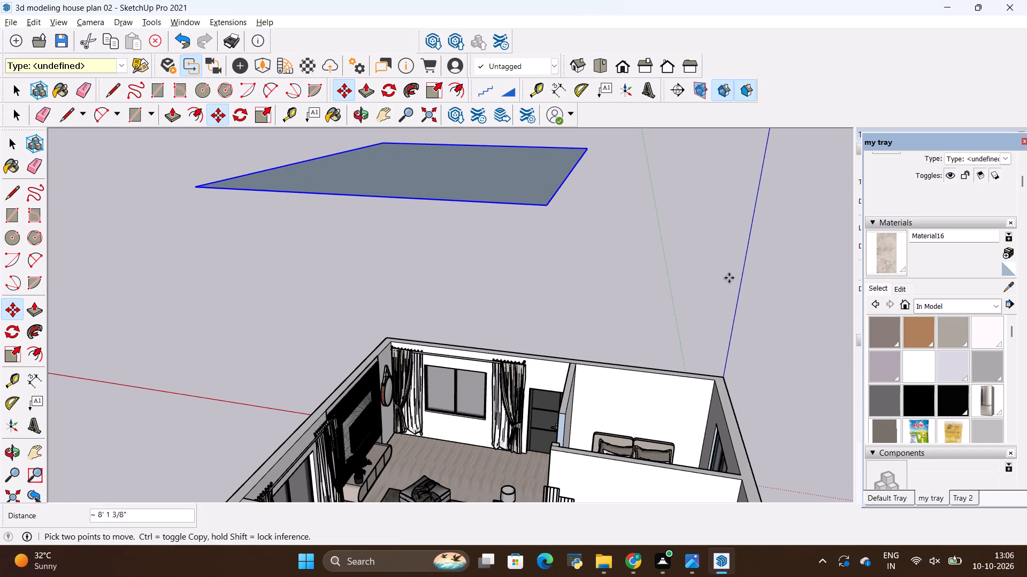
key("space")
left_click(790, 278)
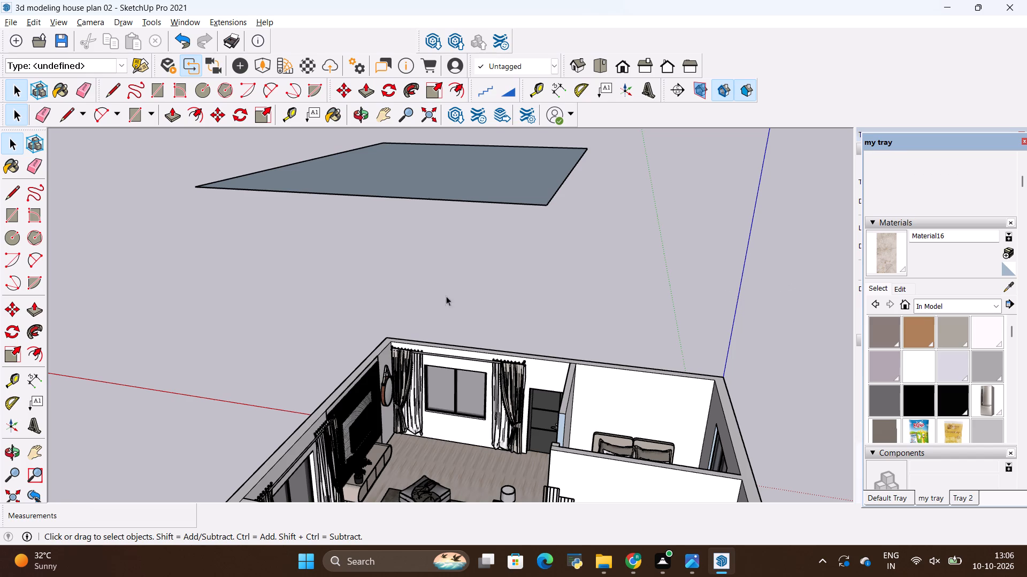
key("space")
left_click(73, 213)
Open the raised ceiling group for editing, viewed from its underside.
scroll(156, 290, "down", 12)
scroll(397, 301, "down", 5)
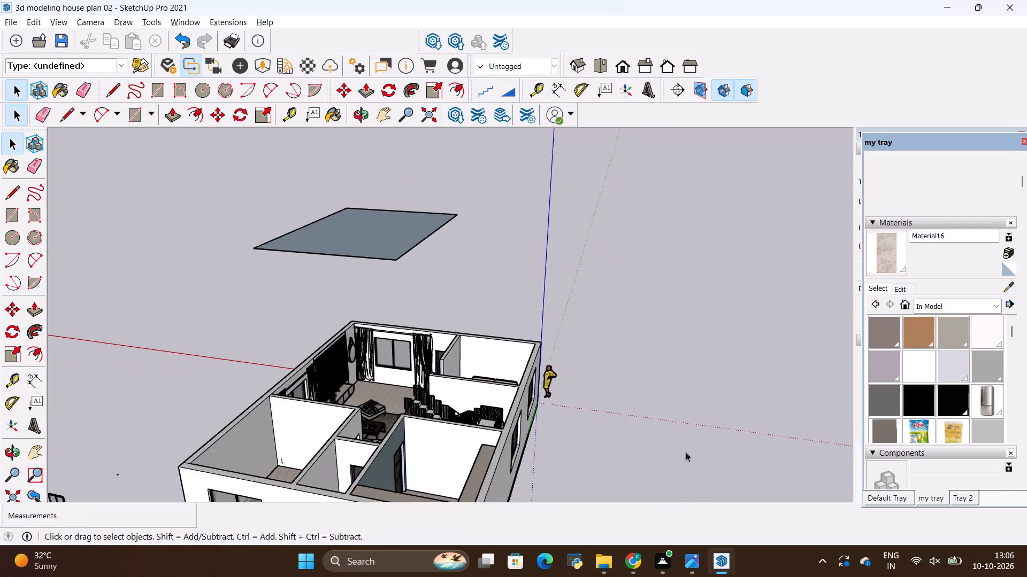
middle_click_drag(654, 435, 425, 337)
middle_click_drag(424, 326, 428, 247)
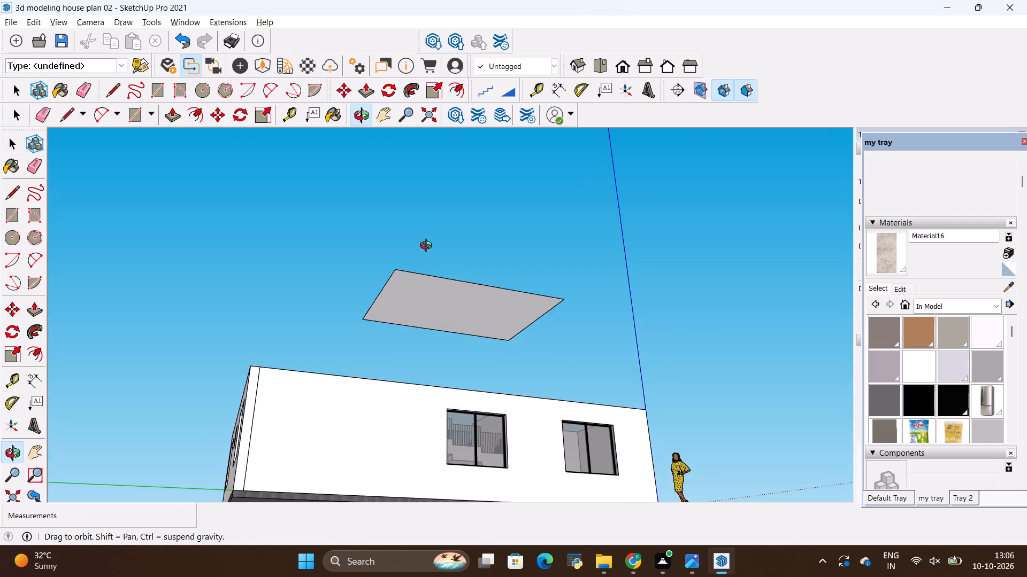
middle_click_drag(428, 247, 547, 236)
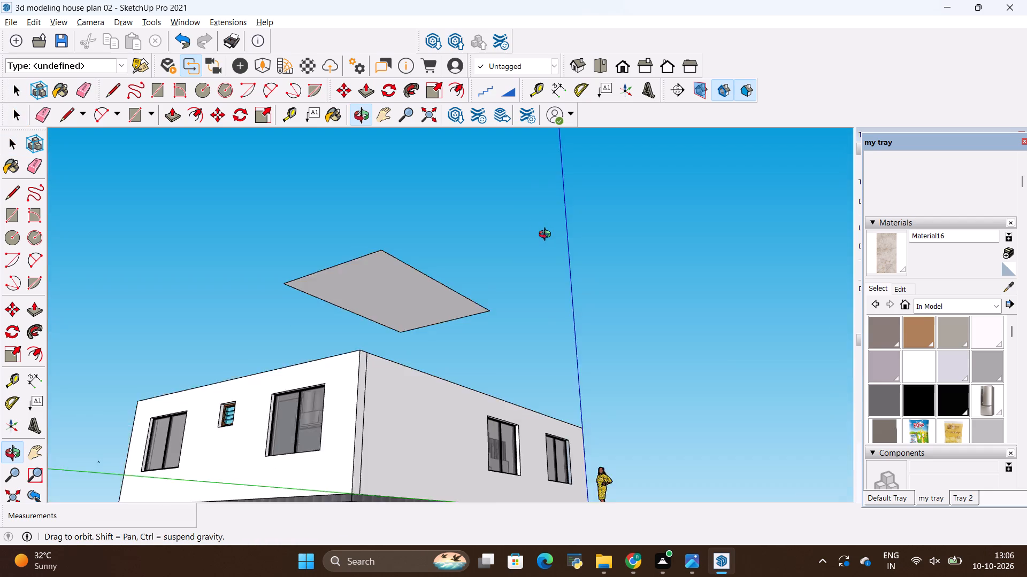
middle_click_drag(547, 236, 533, 229)
scroll(435, 239, "up", 13)
middle_click_drag(312, 354, 394, 386)
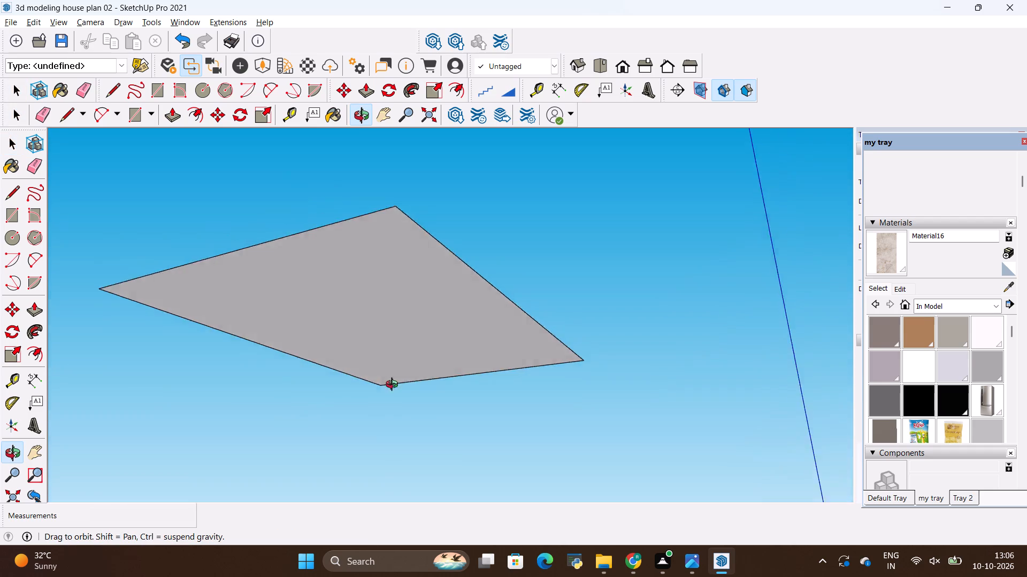
middle_click_drag(394, 386, 491, 350)
key("space")
double_click(422, 318)
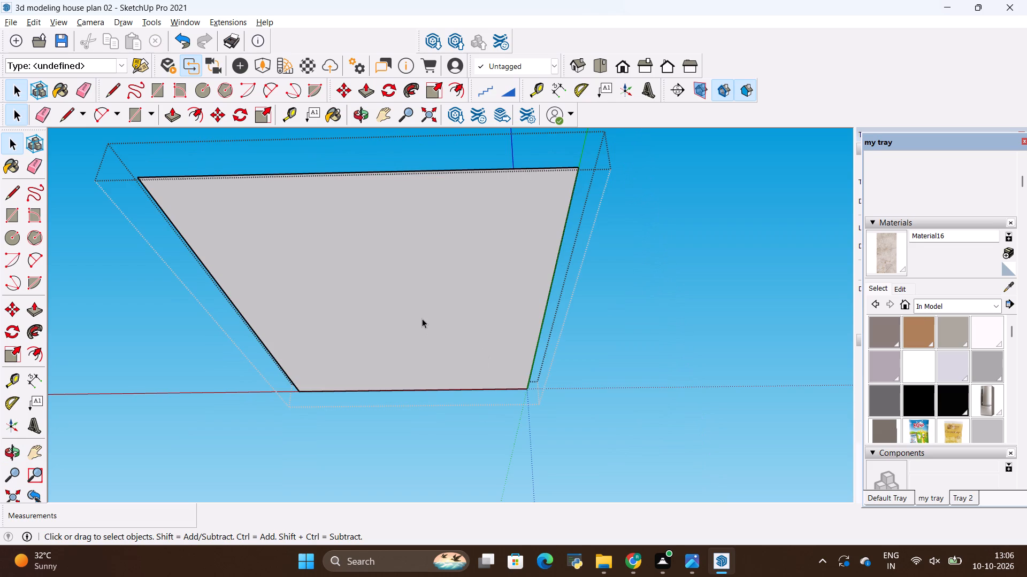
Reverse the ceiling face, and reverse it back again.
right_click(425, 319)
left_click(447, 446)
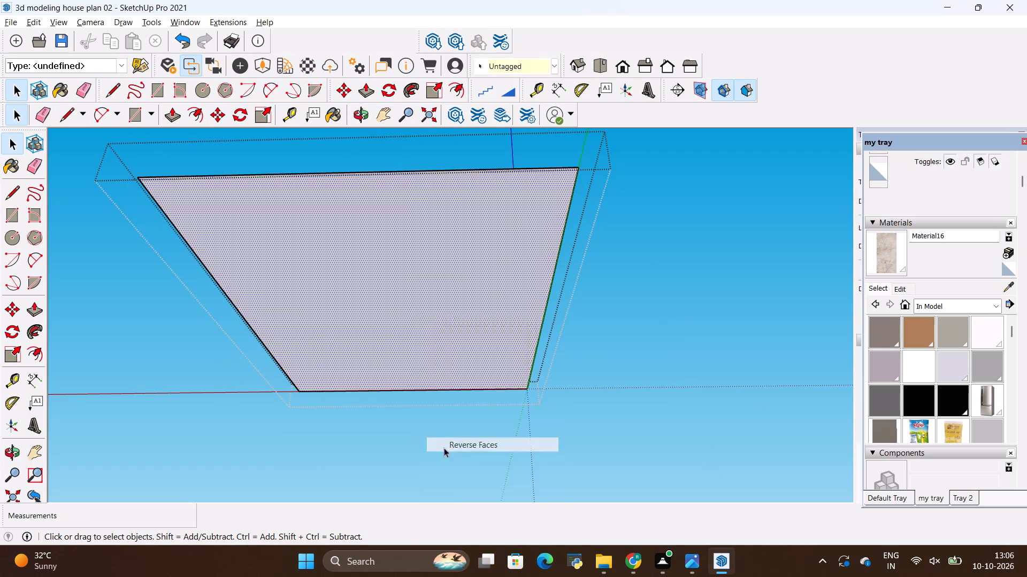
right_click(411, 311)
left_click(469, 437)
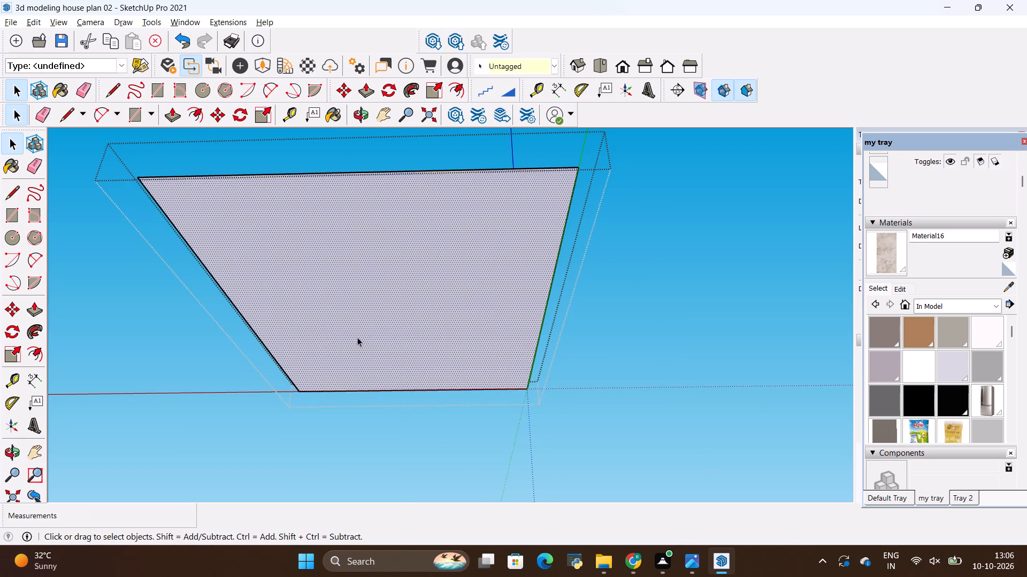
Offset the ceiling face's outline inward by 2' to form a border around an inner panel.
scroll(379, 267, "up", 2)
scroll(432, 332, "down", 5)
middle_click_drag(472, 348, 366, 282)
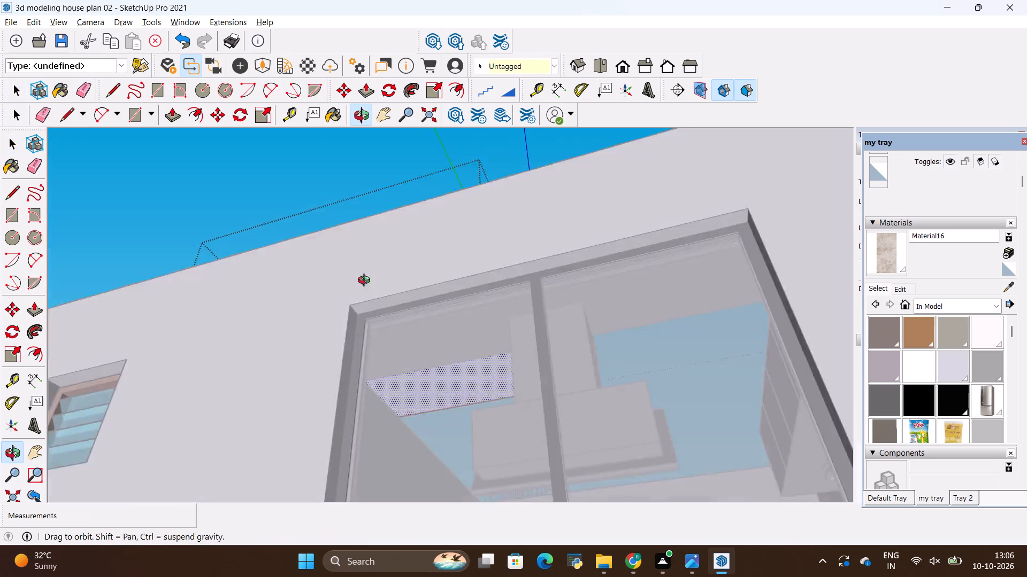
middle_click_drag(366, 282, 440, 319)
scroll(418, 229, "up", 6)
middle_click_drag(444, 273, 467, 277)
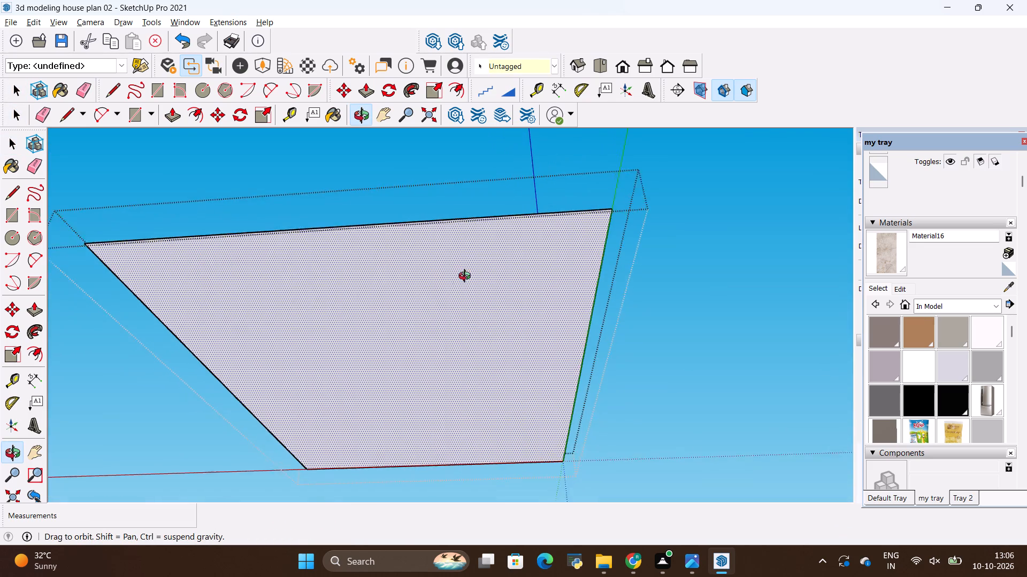
middle_click_drag(467, 277, 462, 252)
left_click(458, 93)
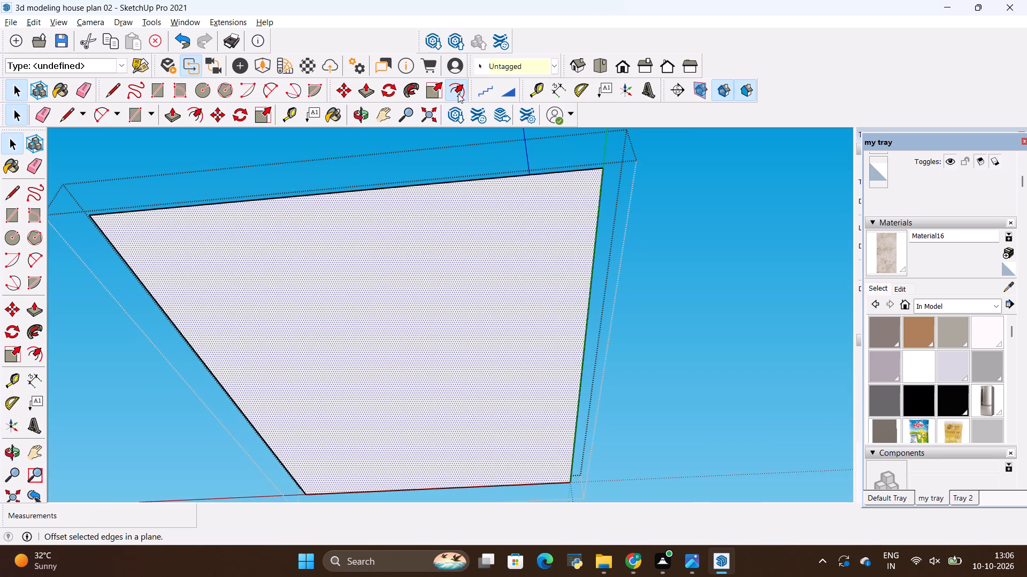
left_click(513, 228)
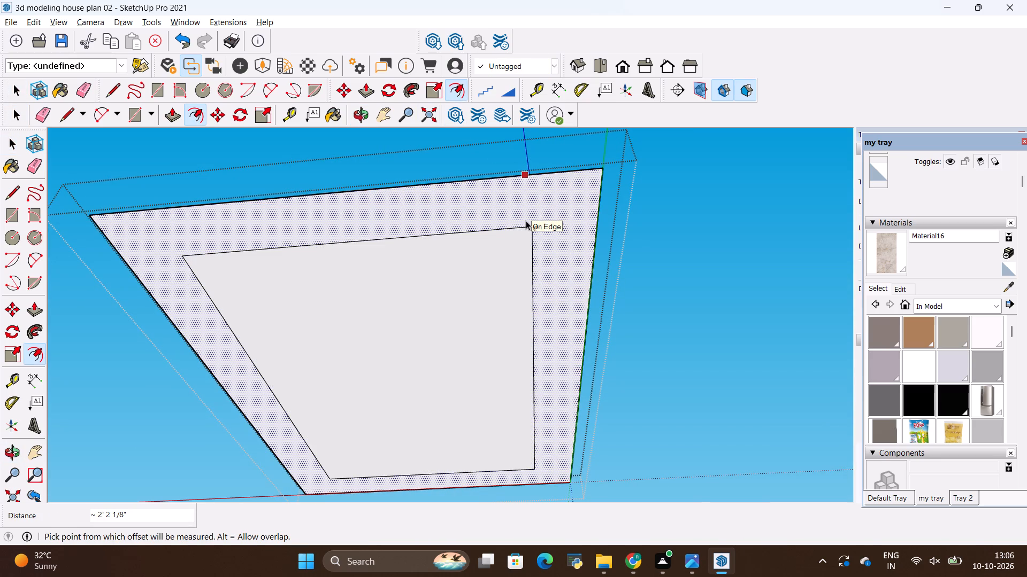
key("alt+BackSpace")
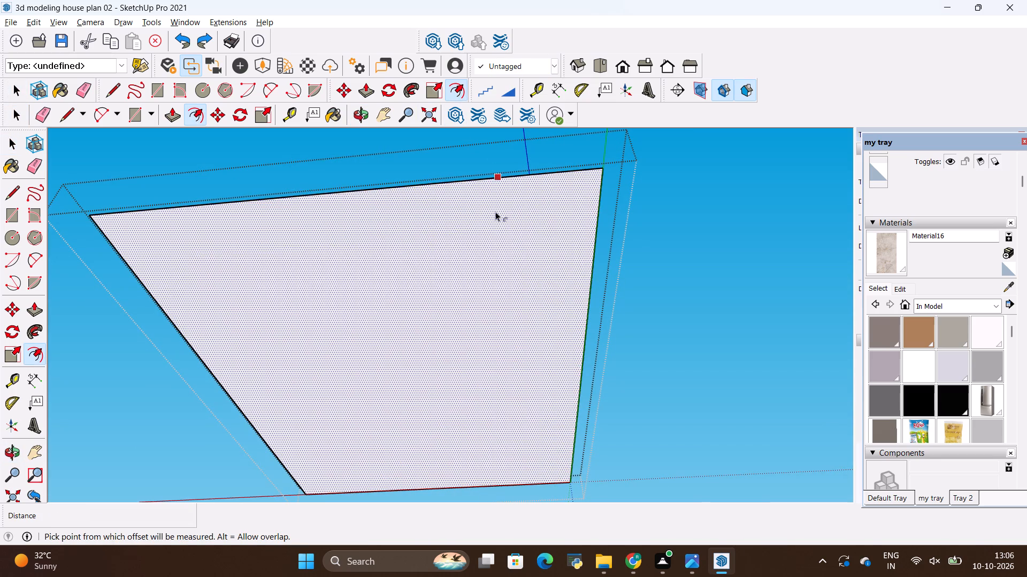
left_click(511, 236)
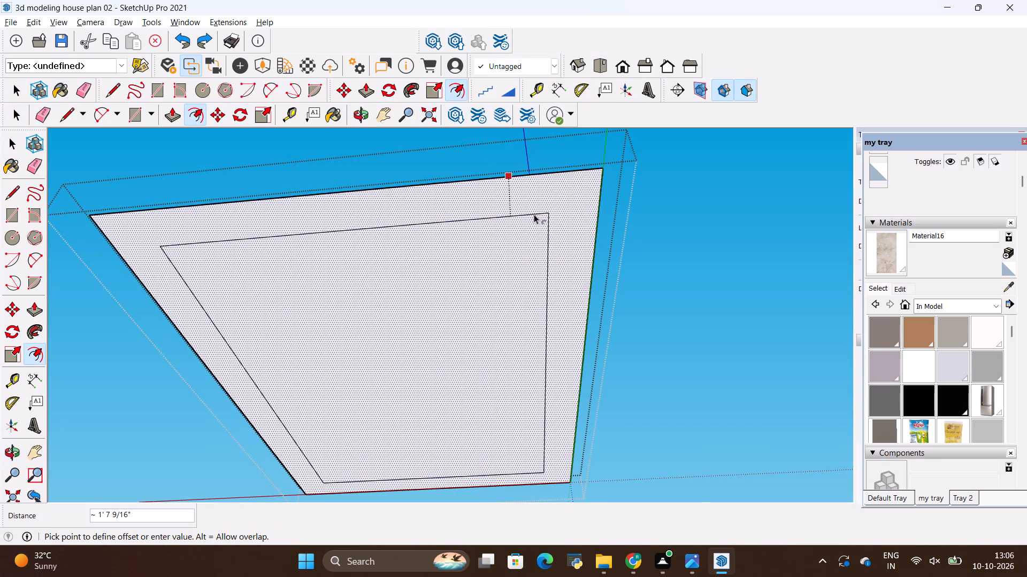
key("BackSpace")
type("2'")
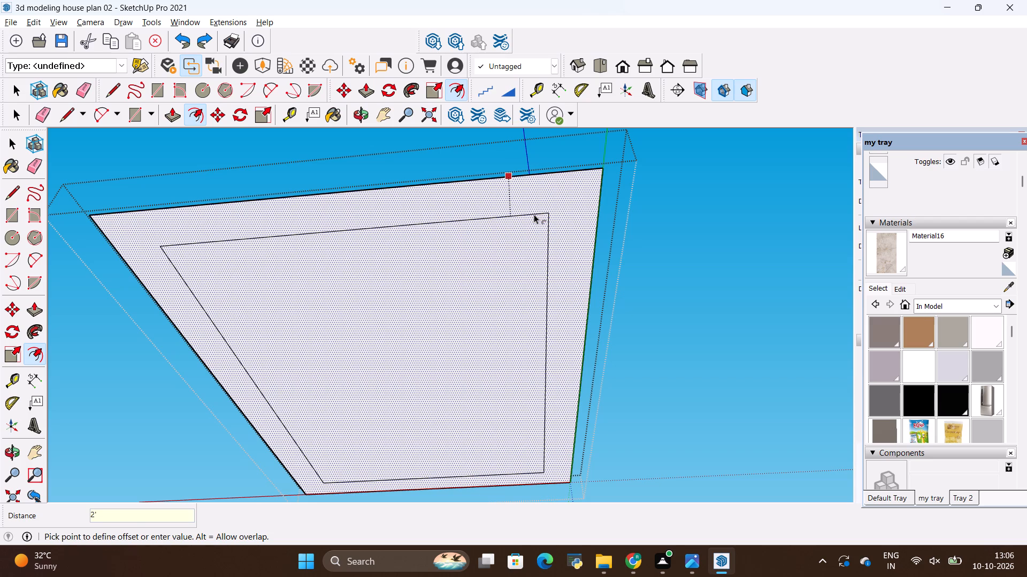
key("Return")
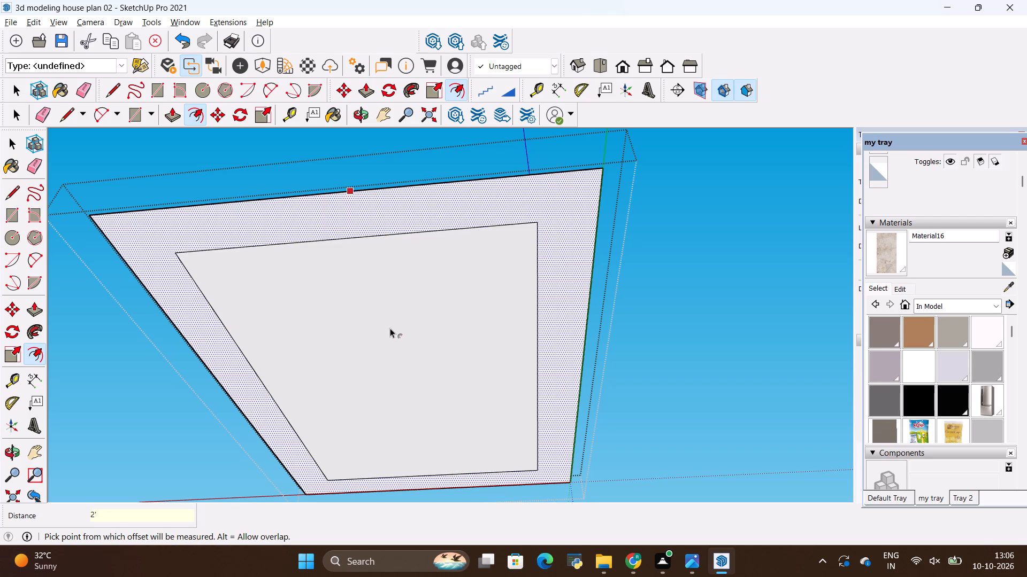
Place two diagonal guides between opposite corners of the inner ceiling panel to find its centre.
middle_click_drag(385, 328, 287, 311)
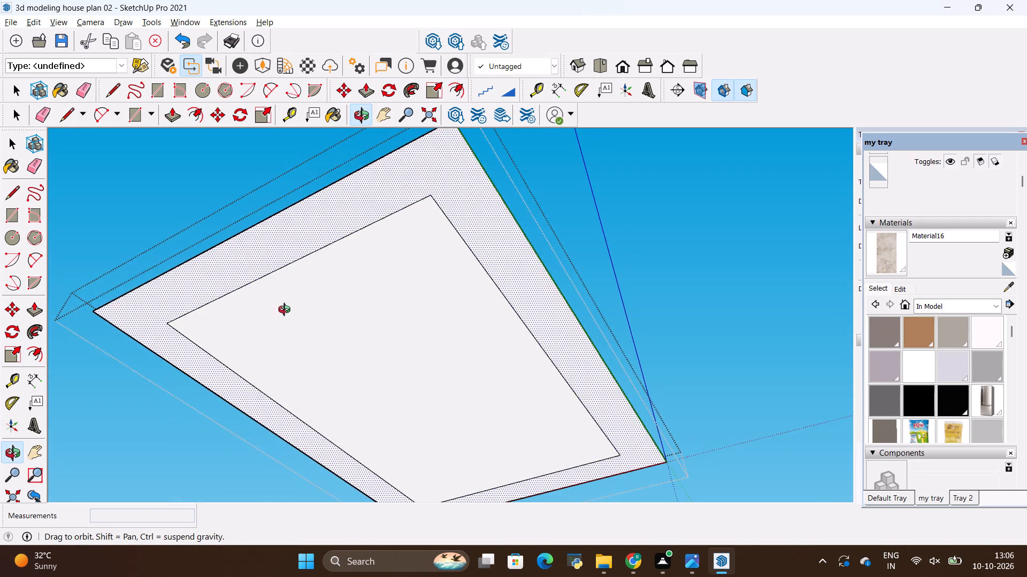
middle_click_drag(287, 311, 366, 336)
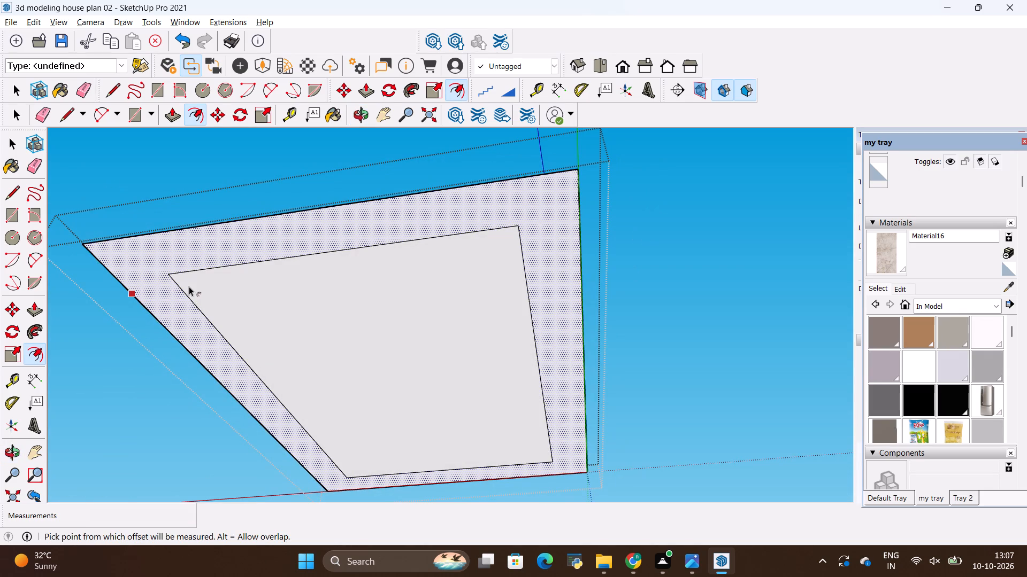
key("t")
left_click(165, 275)
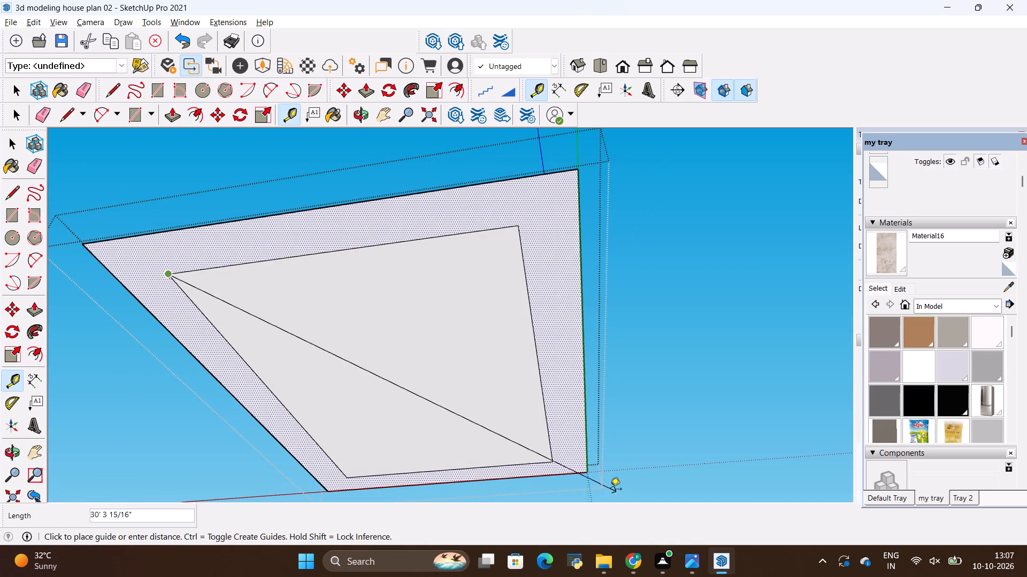
left_click(554, 462)
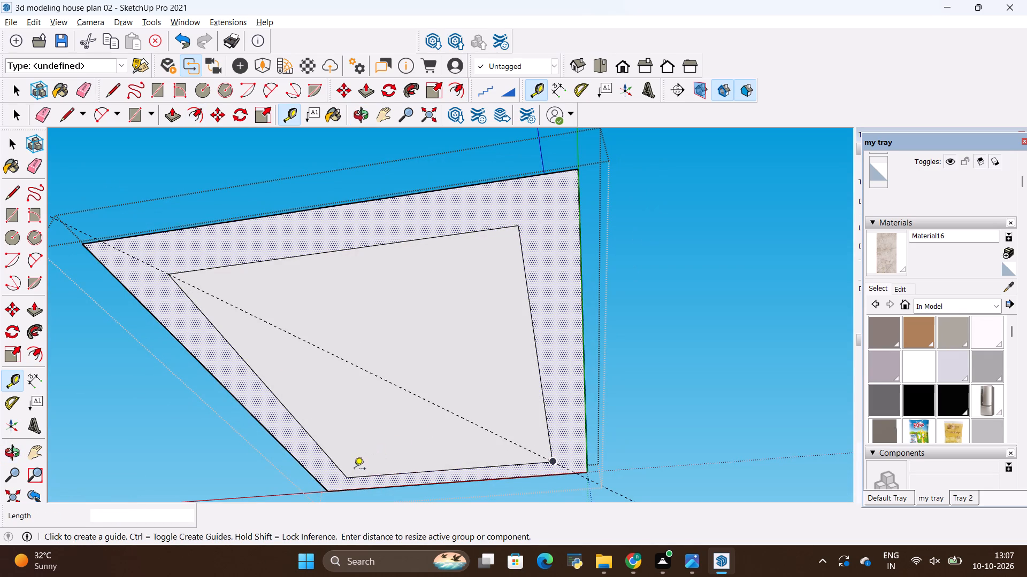
left_click(347, 477)
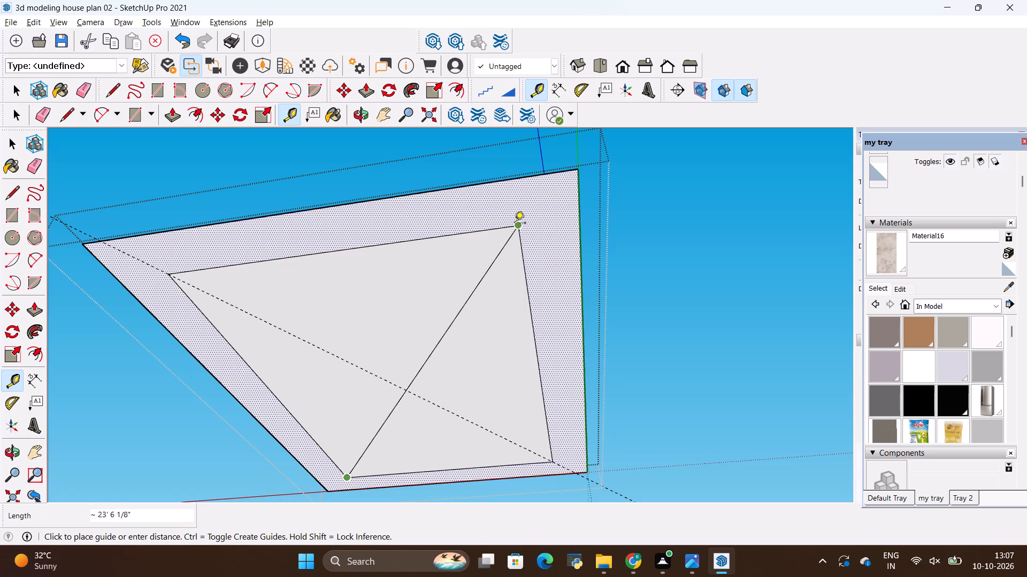
left_click(515, 224)
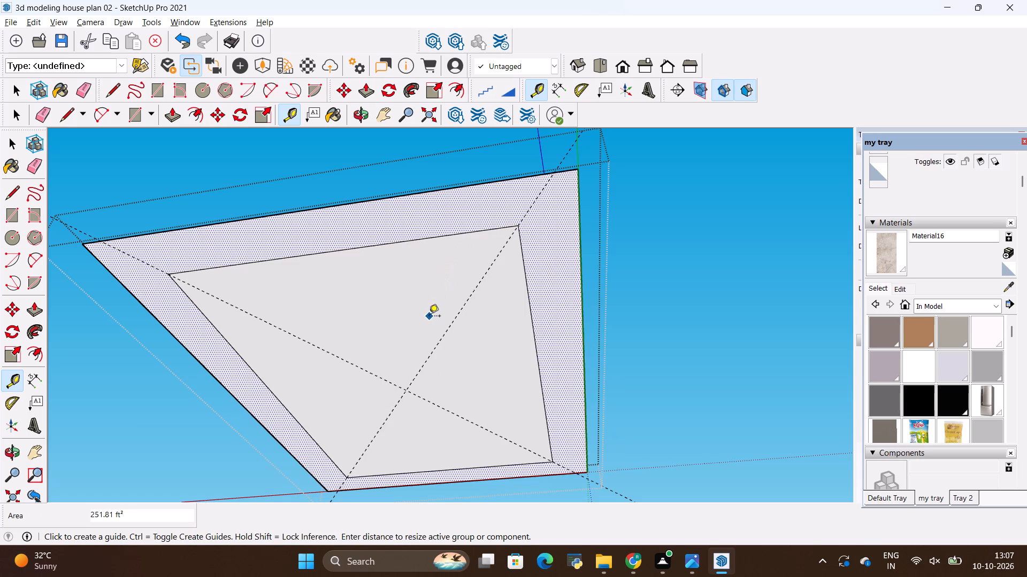
Draw a line about 12' 9" long across the inner panel through the guides' crossing, parallel to its short sides.
key("l")
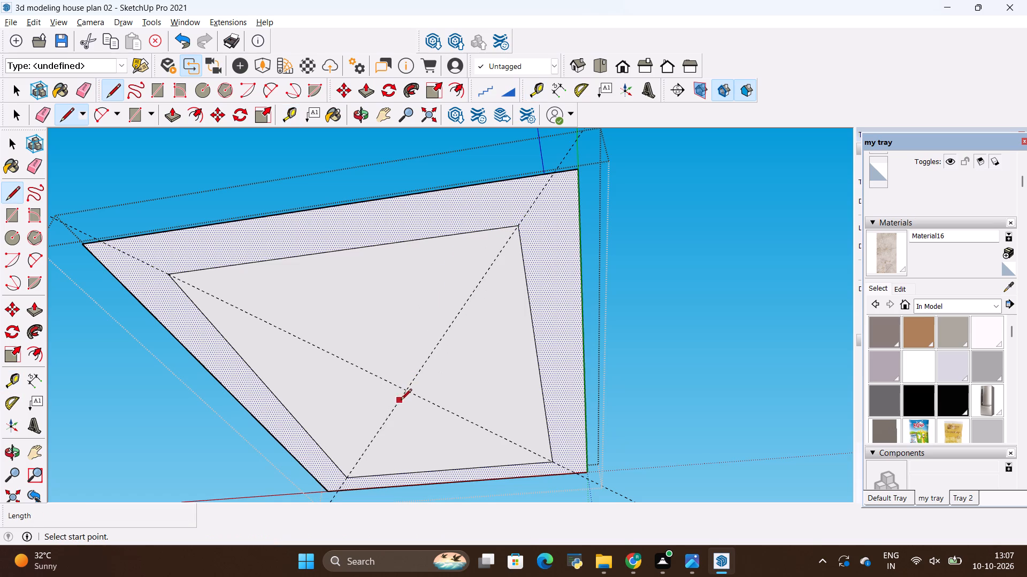
left_click(402, 392)
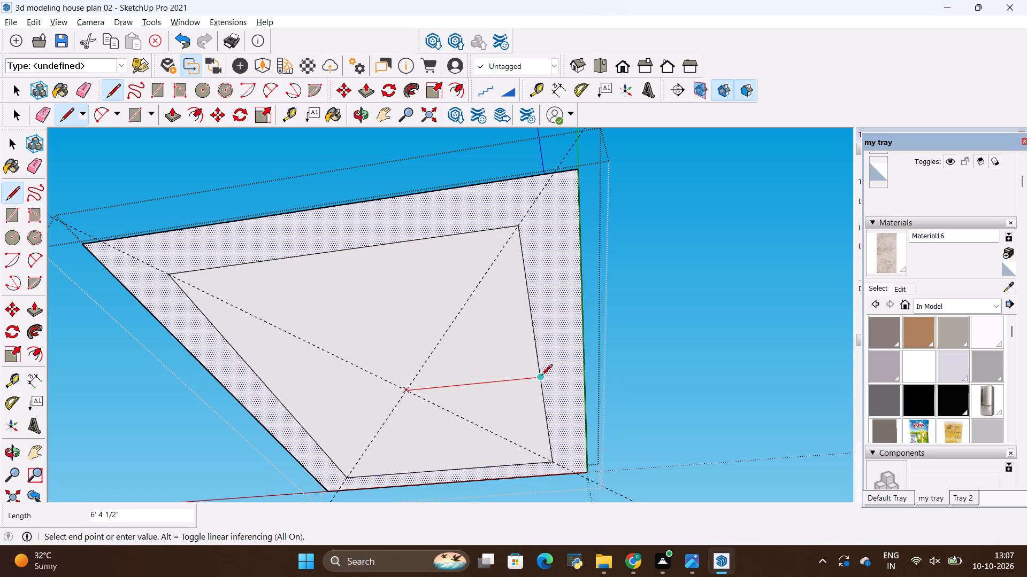
left_click(541, 376)
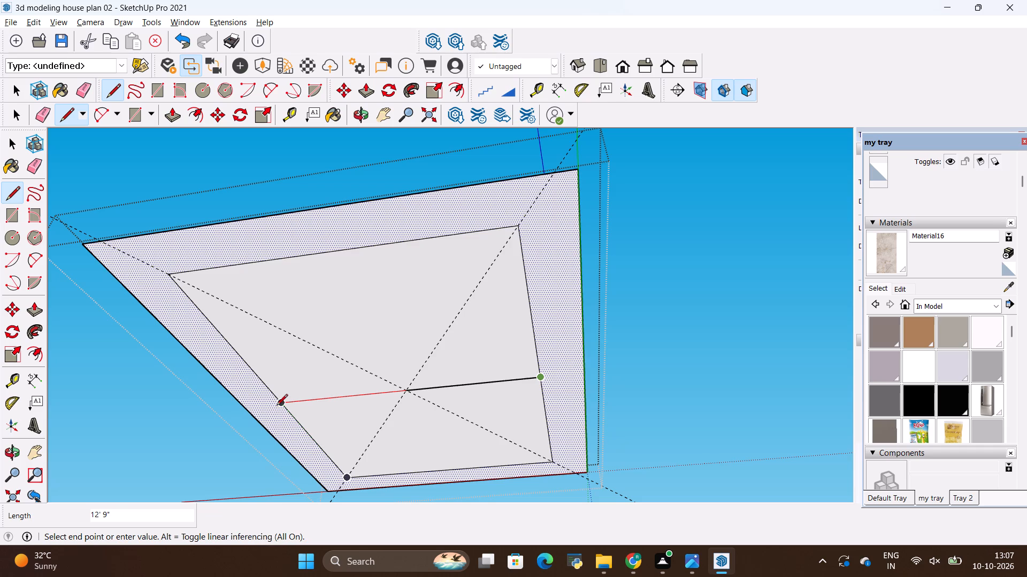
left_click(277, 406)
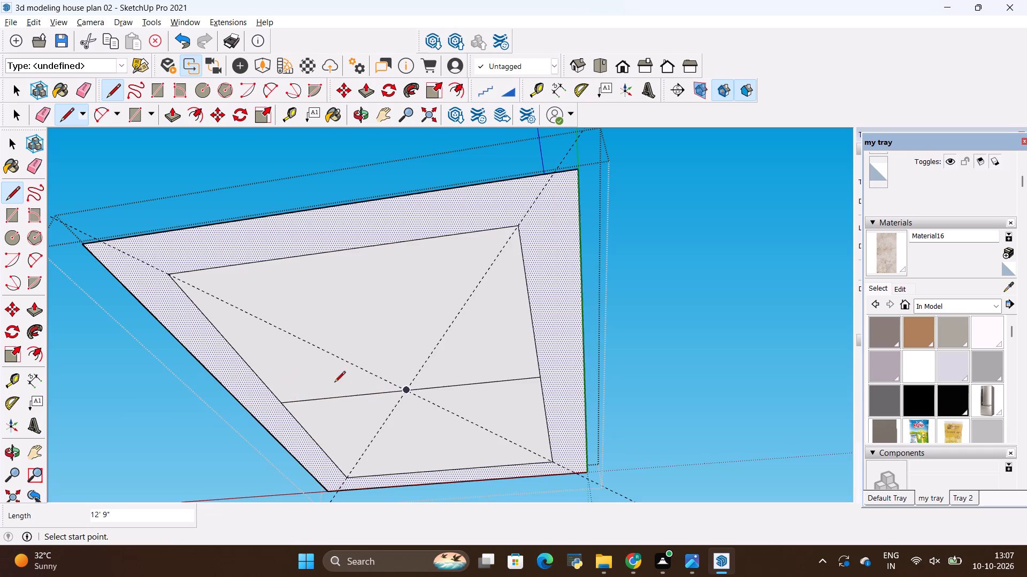
Erase both diagonal guides from the inner ceiling panel, keeping the dividing line.
middle_click_drag(461, 404, 209, 378)
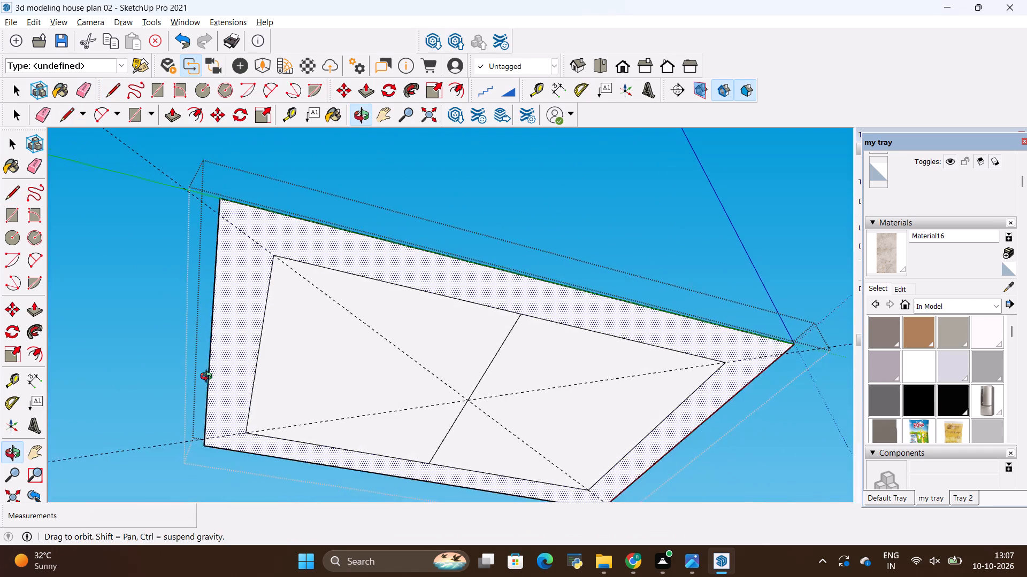
middle_click_drag(209, 378, 210, 358)
middle_click_drag(216, 339, 318, 377)
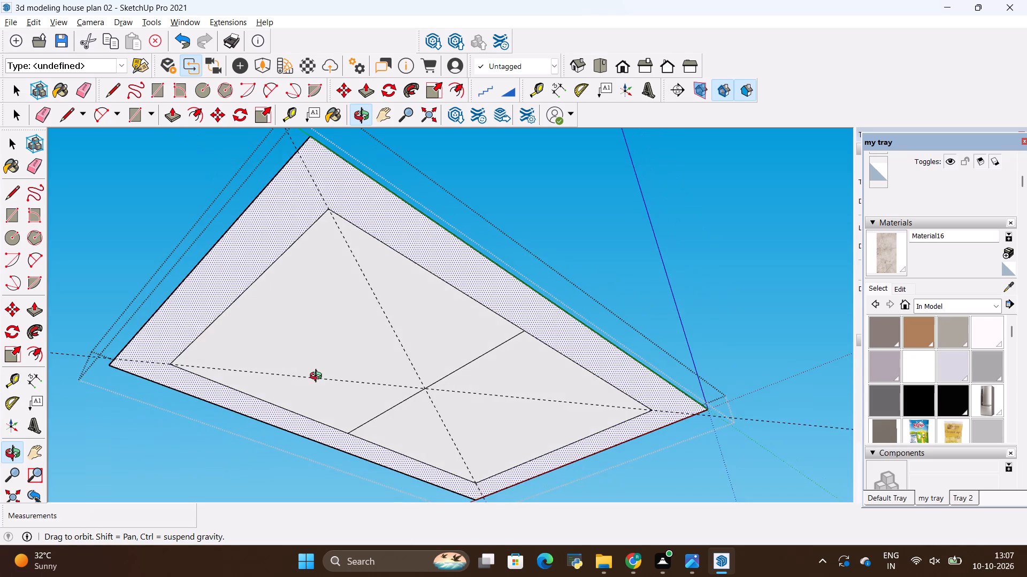
middle_click_drag(318, 377, 298, 380)
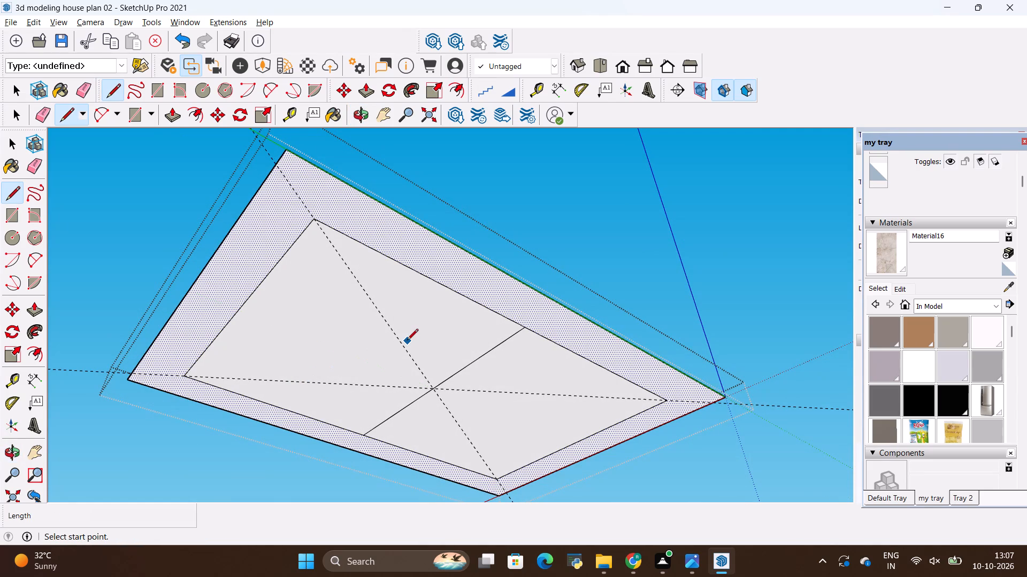
key("e")
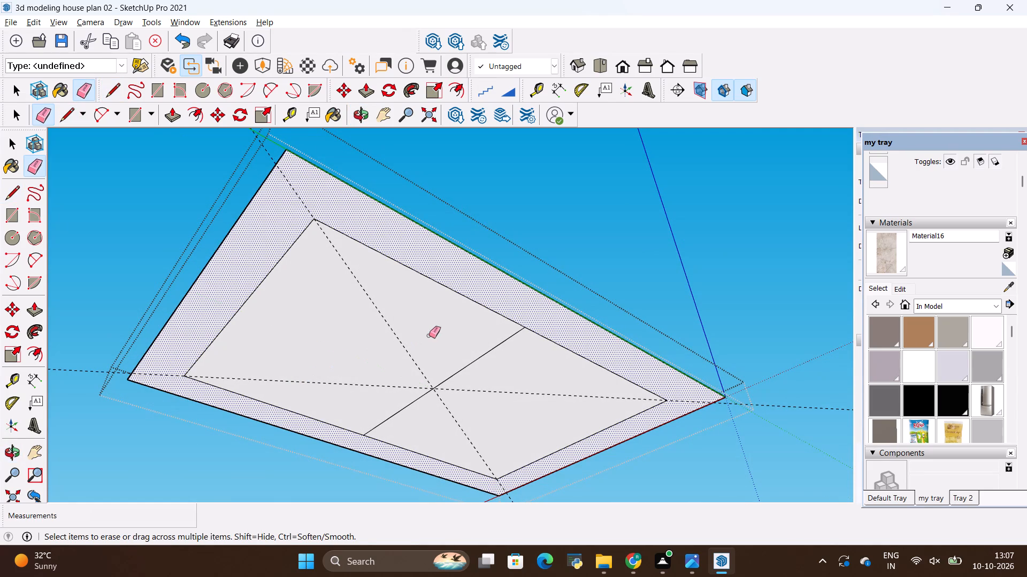
left_click_drag(429, 336, 389, 391)
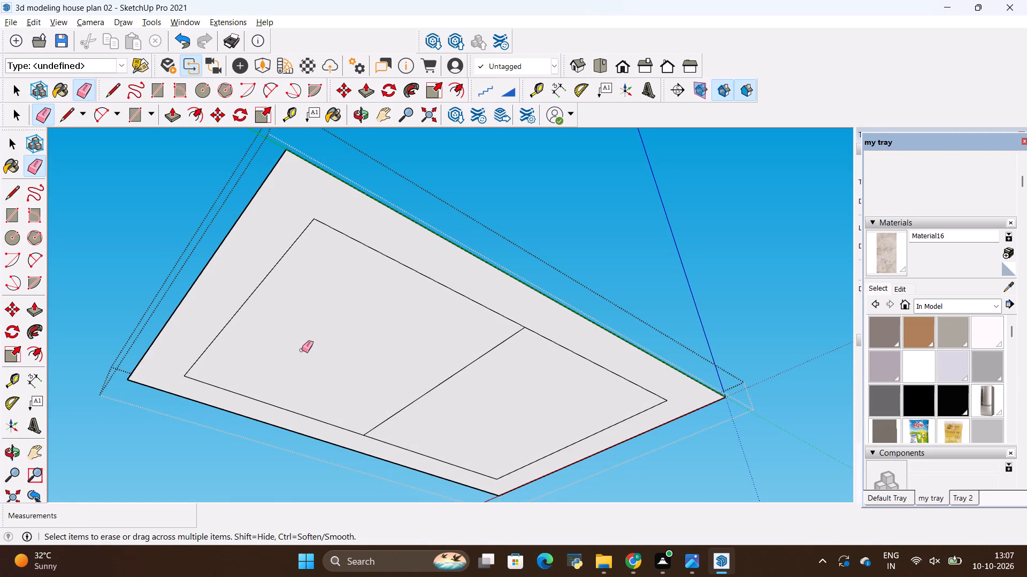
Place crossing diagonal guides between the opposite corners of each half of the inner panel to locate both centres.
key("t")
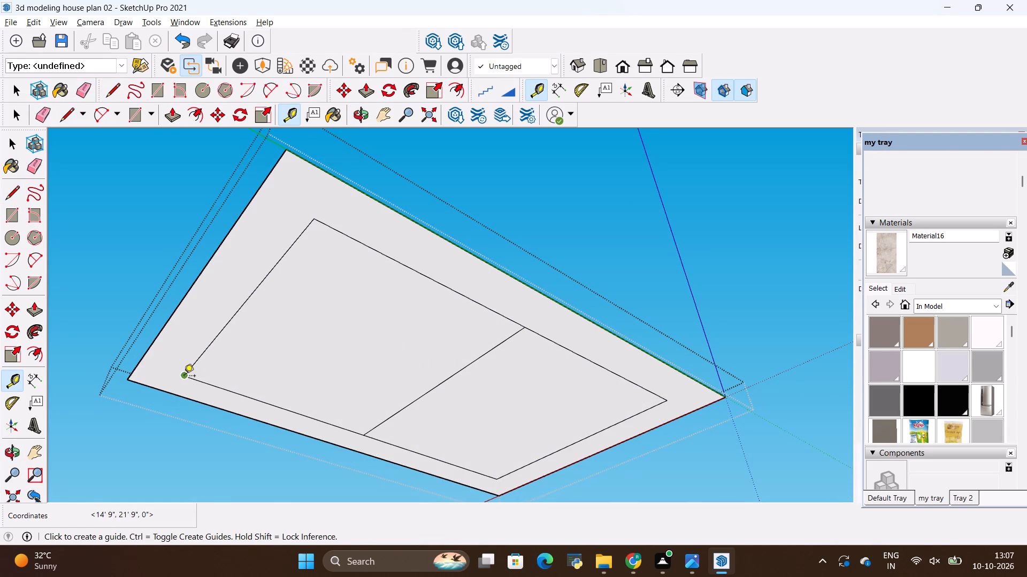
left_click(184, 377)
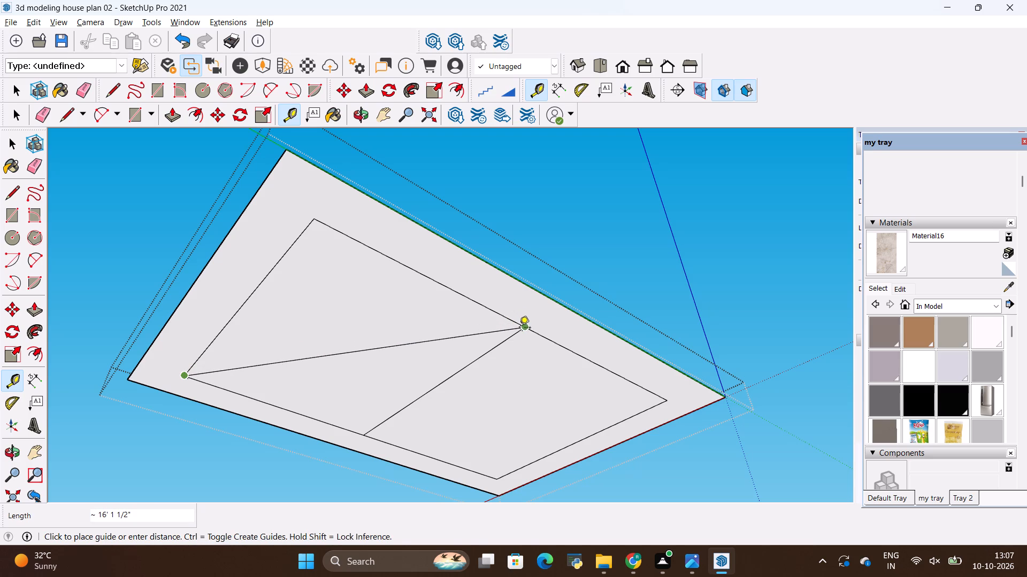
left_click(520, 330)
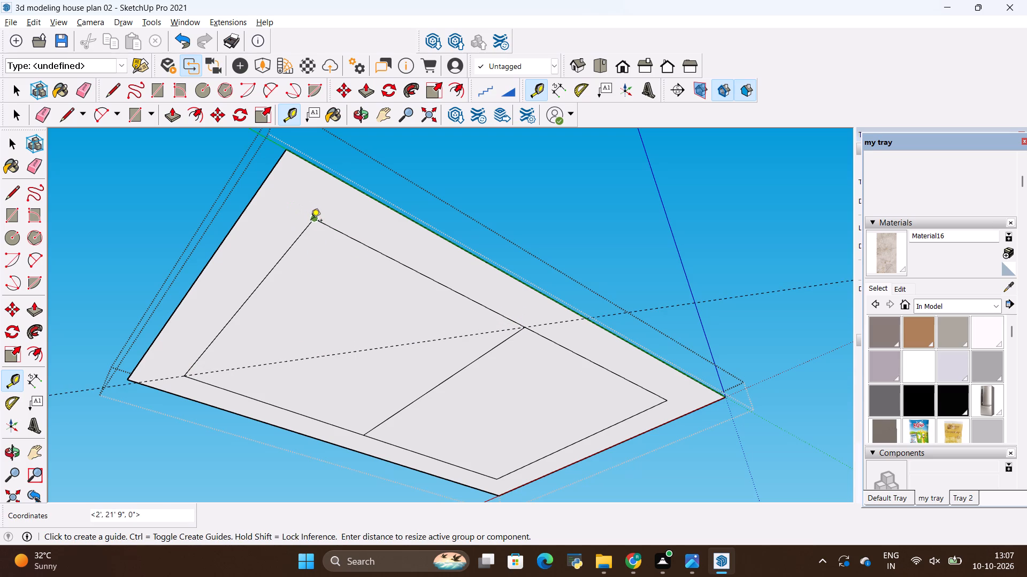
left_click(311, 222)
left_click(367, 434)
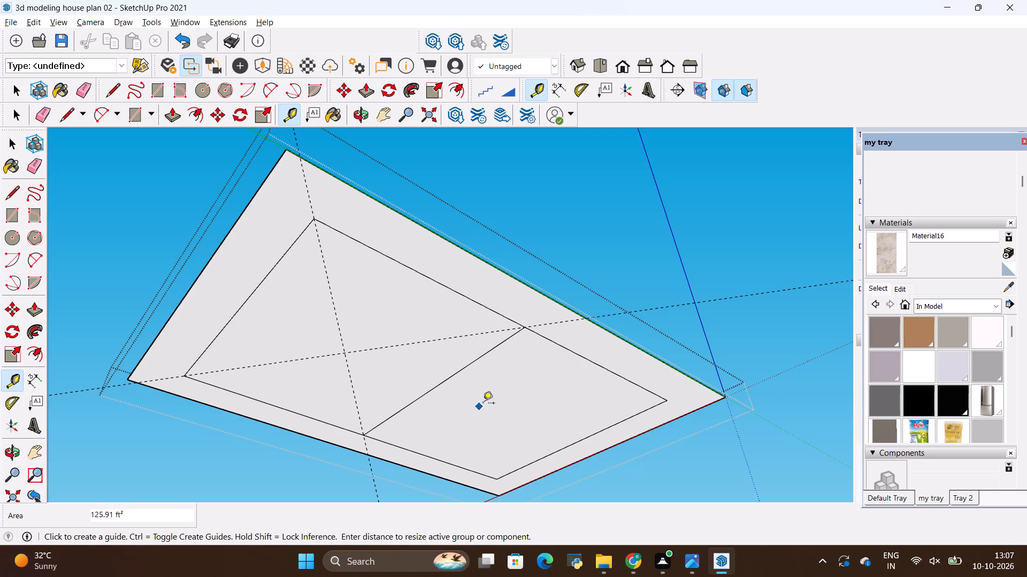
left_click(524, 331)
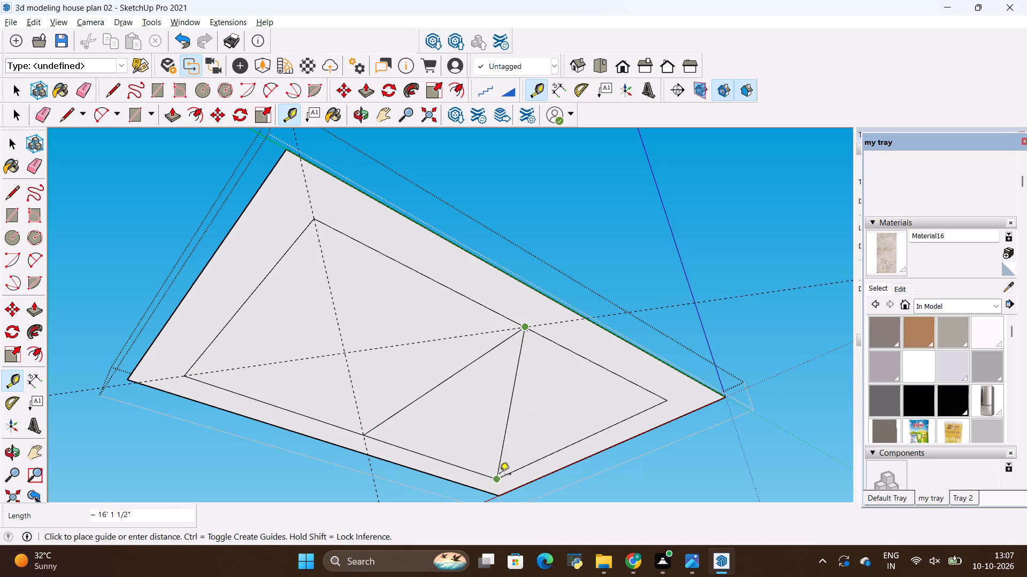
left_click(500, 475)
left_click(358, 438)
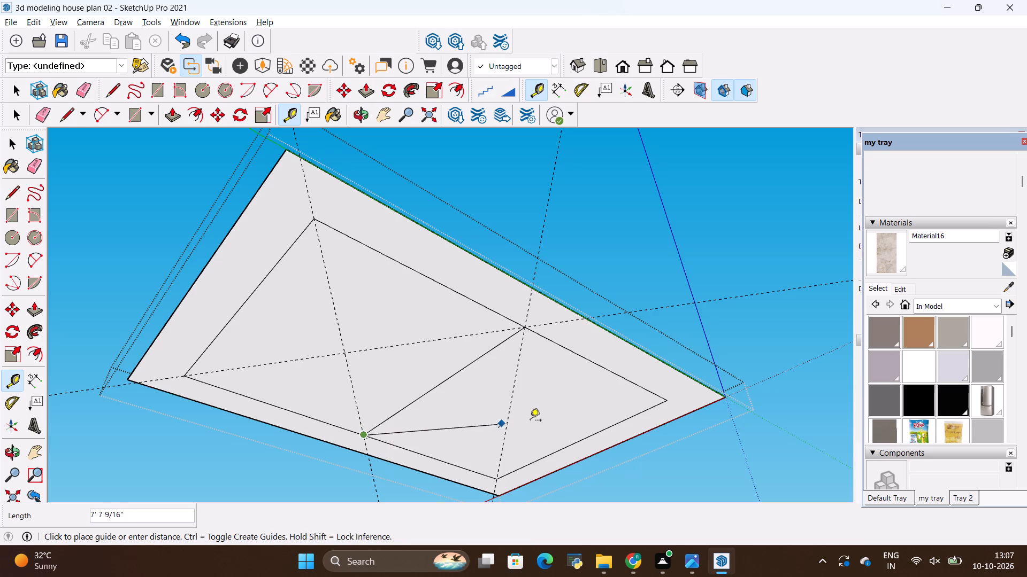
left_click(666, 400)
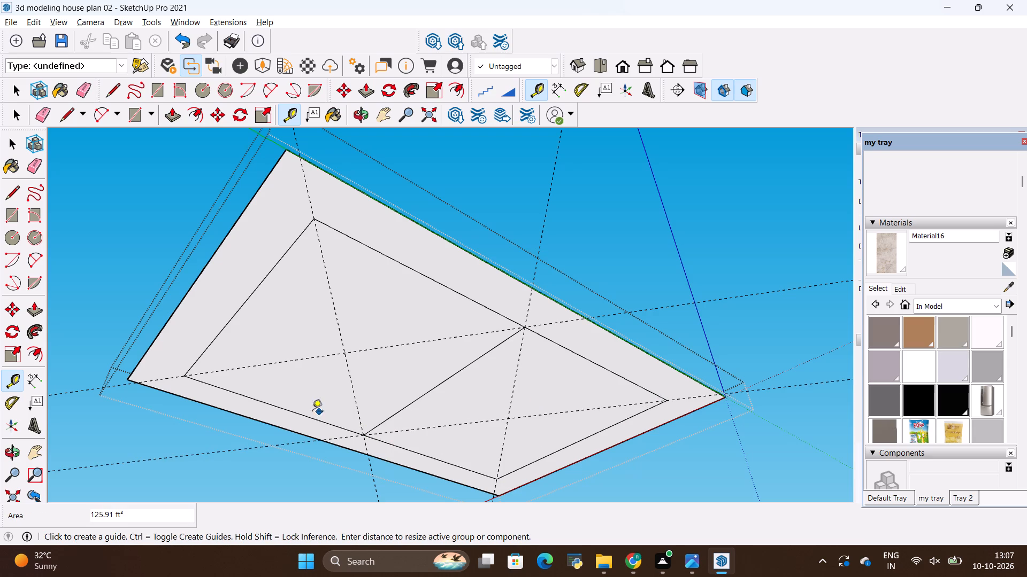
Draw a circle of 2' radius centred on the guides' crossing in the panel half farther from the origin.
middle_click_drag(466, 324, 411, 293)
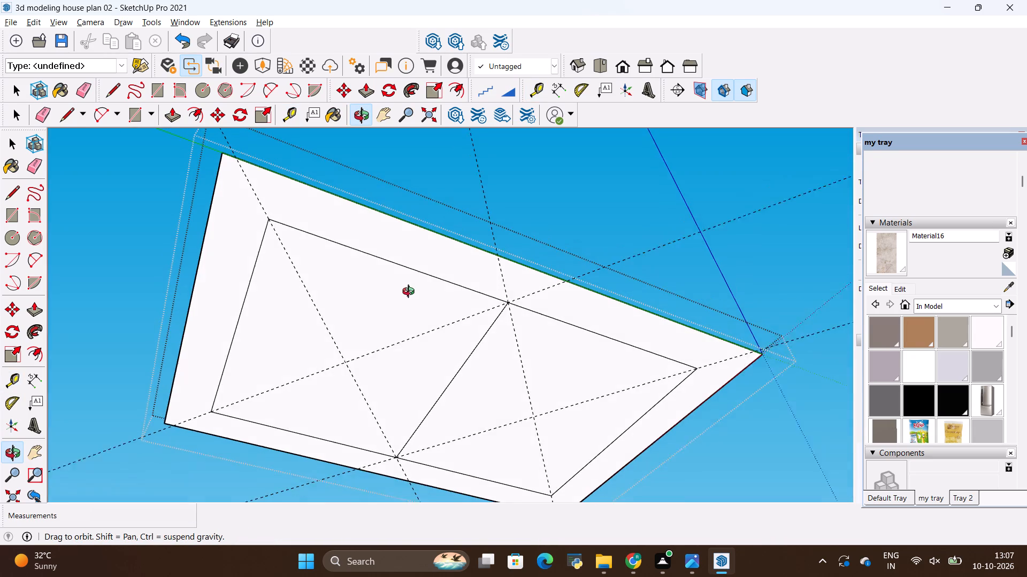
middle_click_drag(411, 293, 410, 306)
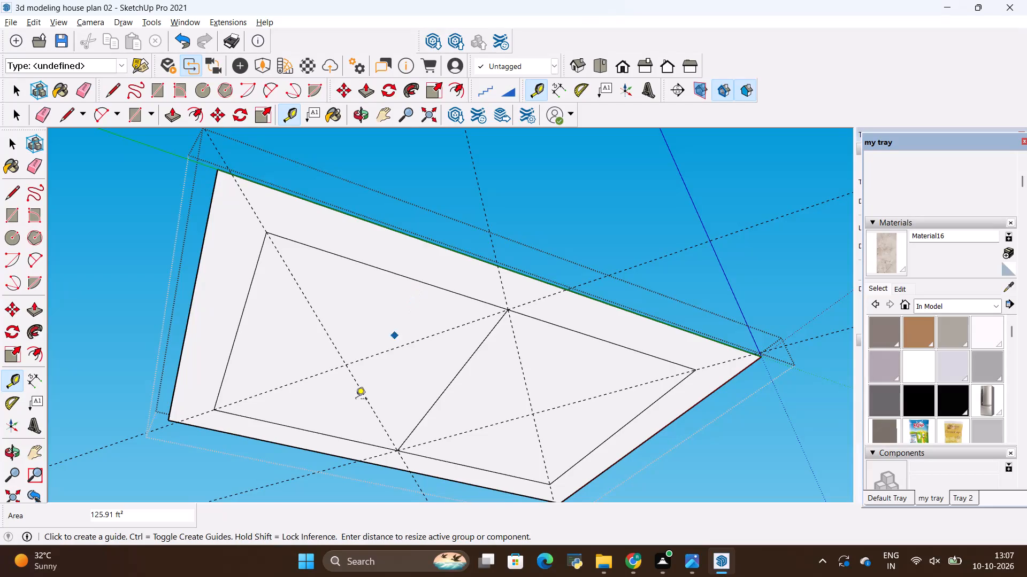
middle_click_drag(489, 341, 464, 280)
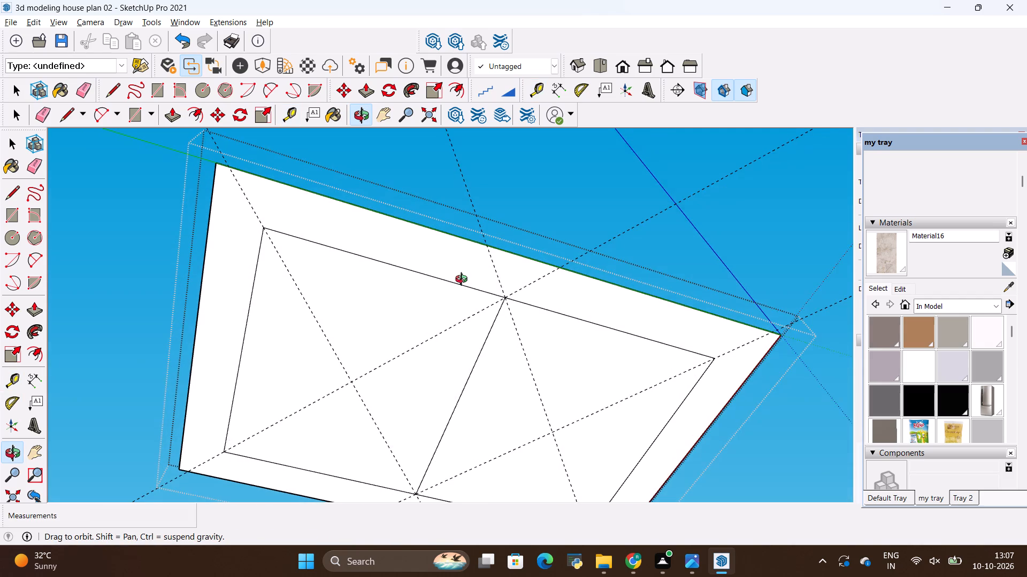
middle_click_drag(464, 280, 497, 275)
scroll(358, 396, "up", 1)
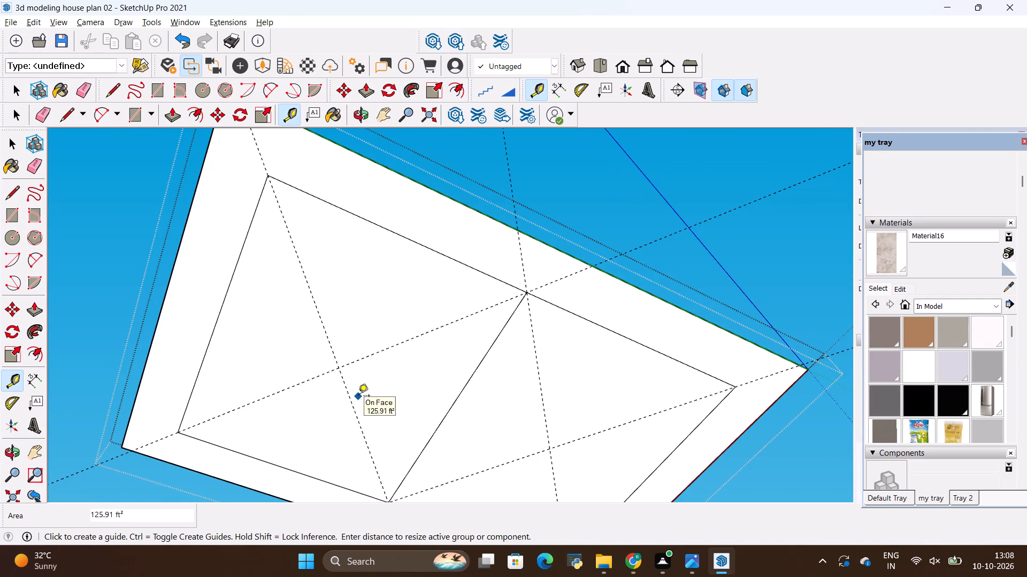
scroll(357, 395, "down", 1)
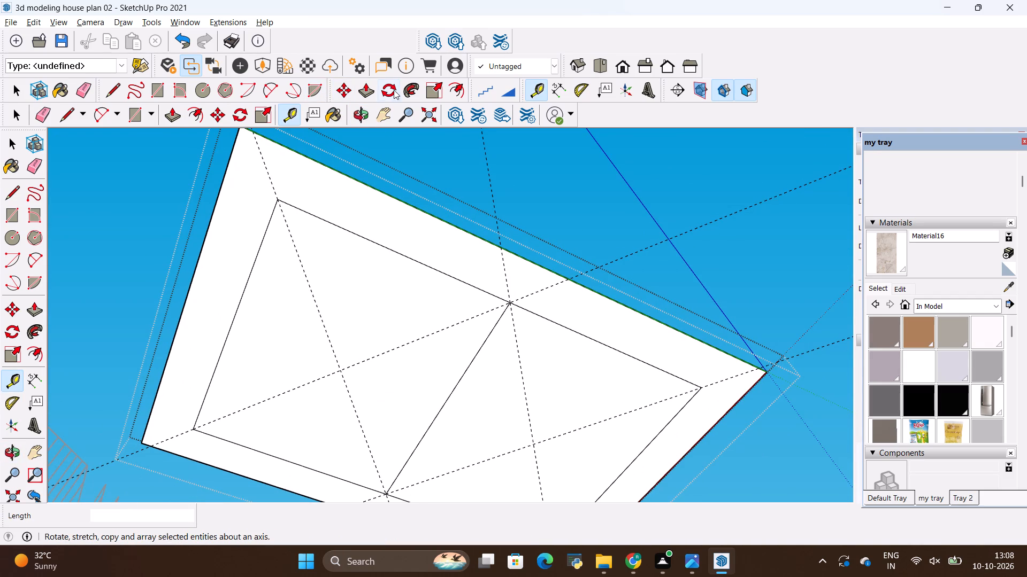
key("c")
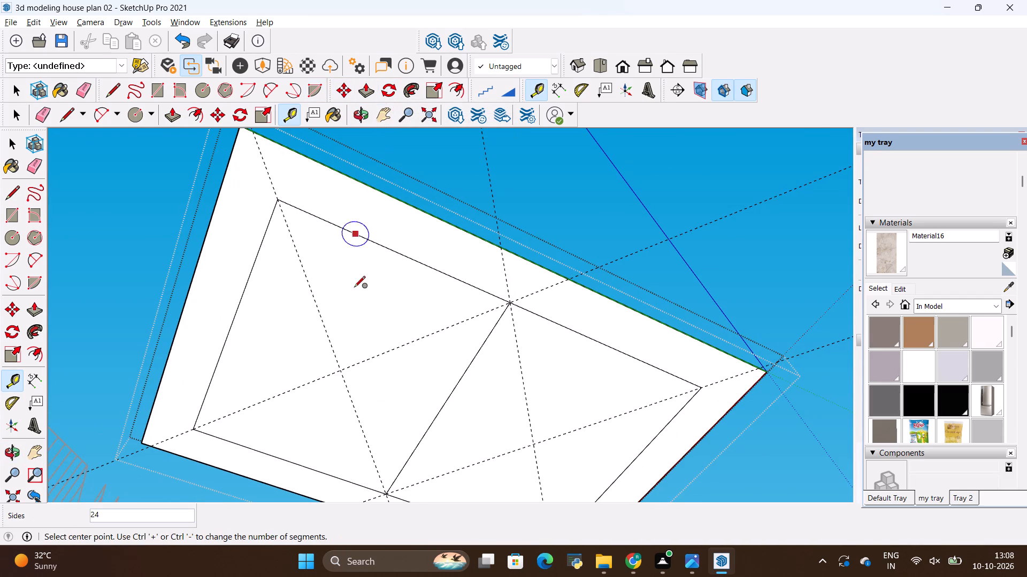
left_click(341, 369)
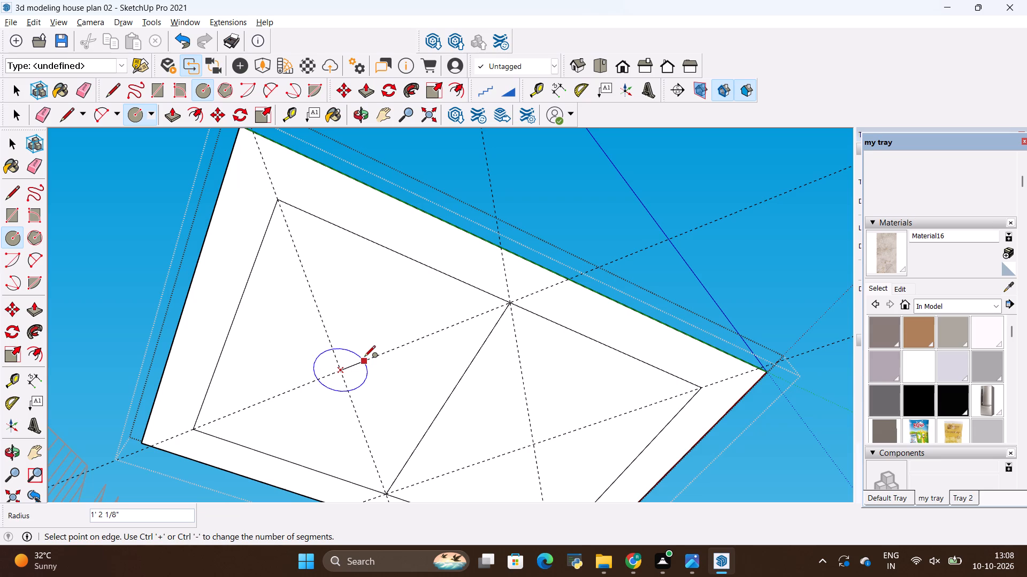
key("BackSpace")
type("2'")
key("Return")
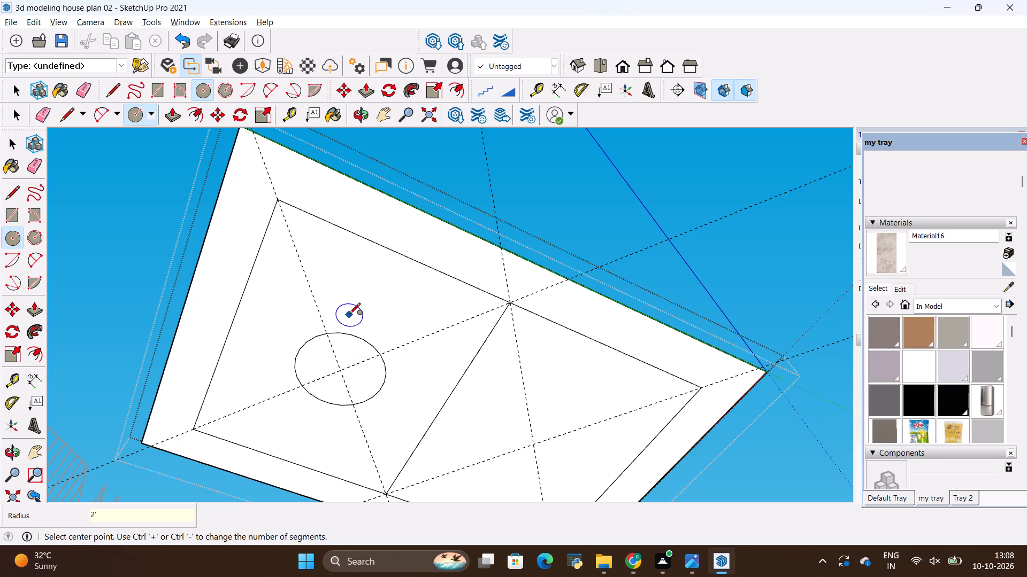
Draw a concentric circle of 3' radius around the 2' circle and leave the Circle tool.
left_click(341, 371)
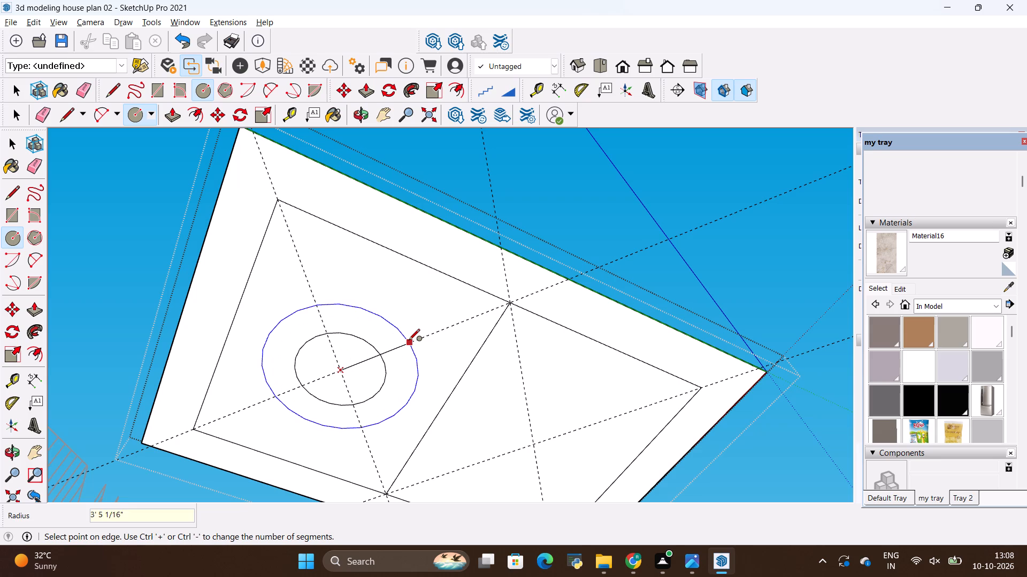
key("BackSpace")
type("3'")
key("Return")
key("Escape")
key("Escape")
key("space")
scroll(210, 347, "down", 5)
scroll(288, 299, "up", 7)
middle_click_drag(402, 276, 415, 382)
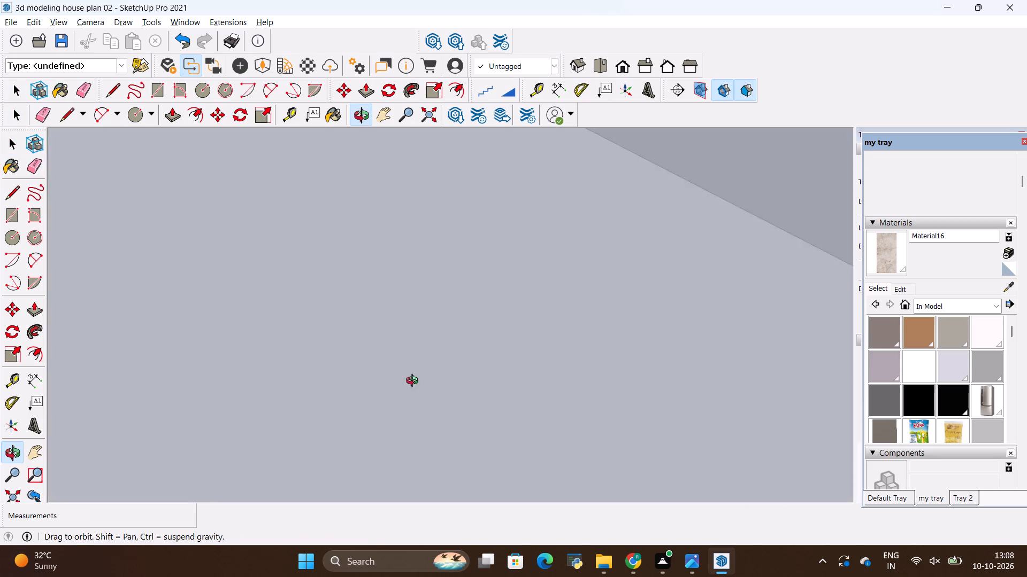
Draw a circle of 2' radius centred on the guides' crossing in the panel half nearer the origin.
middle_click_drag(415, 382, 678, 284)
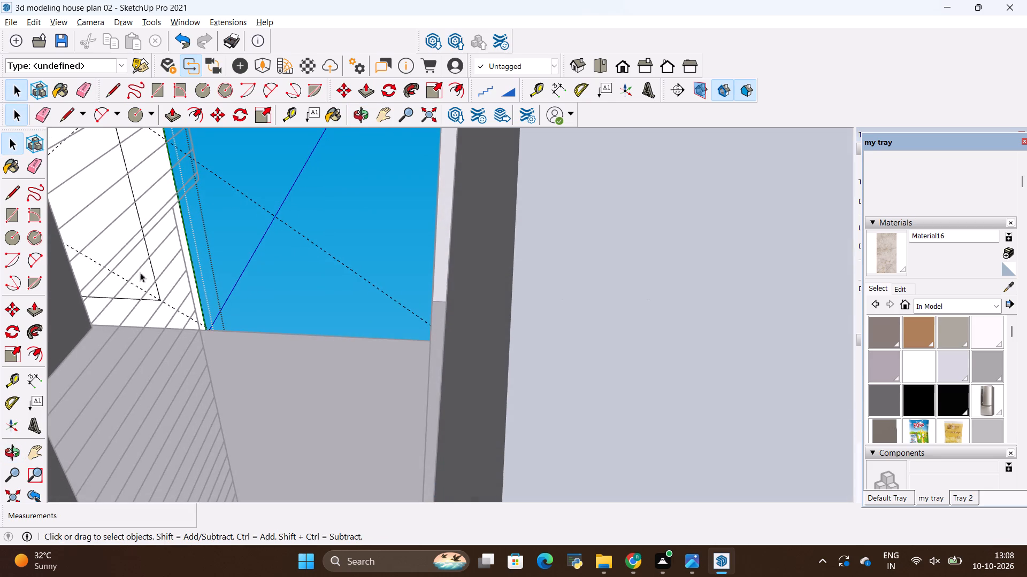
scroll(124, 250, "up", 4)
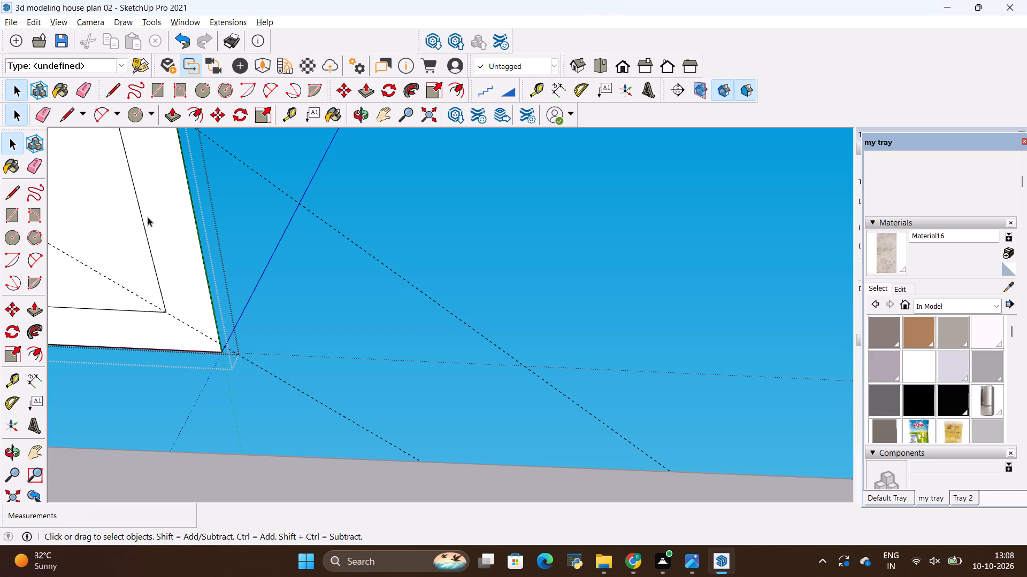
scroll(389, 317, "down", 3)
scroll(350, 256, "up", 8)
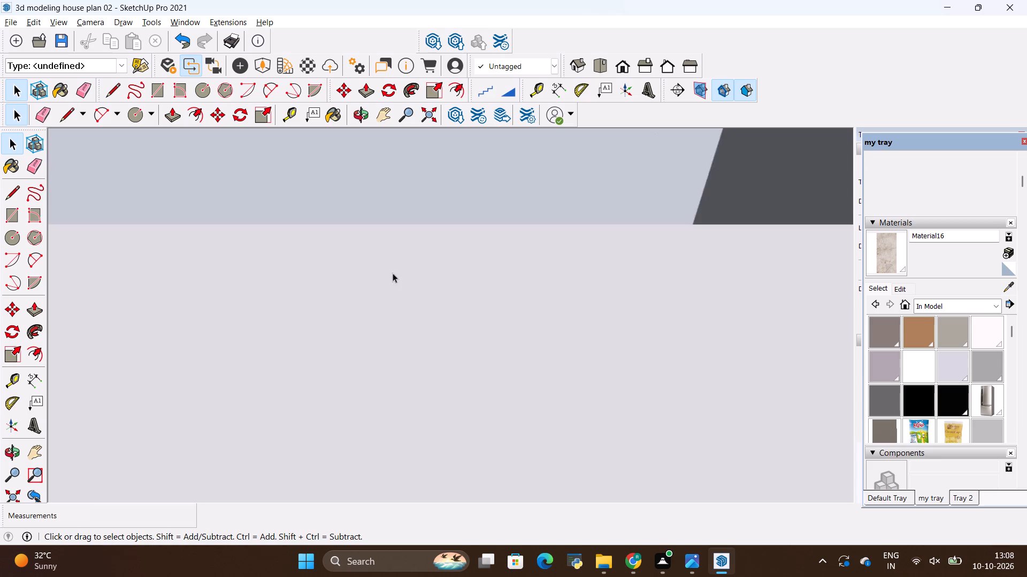
scroll(393, 273, "up", 20)
scroll(393, 273, "up", 20)
scroll(393, 273, "up", 2)
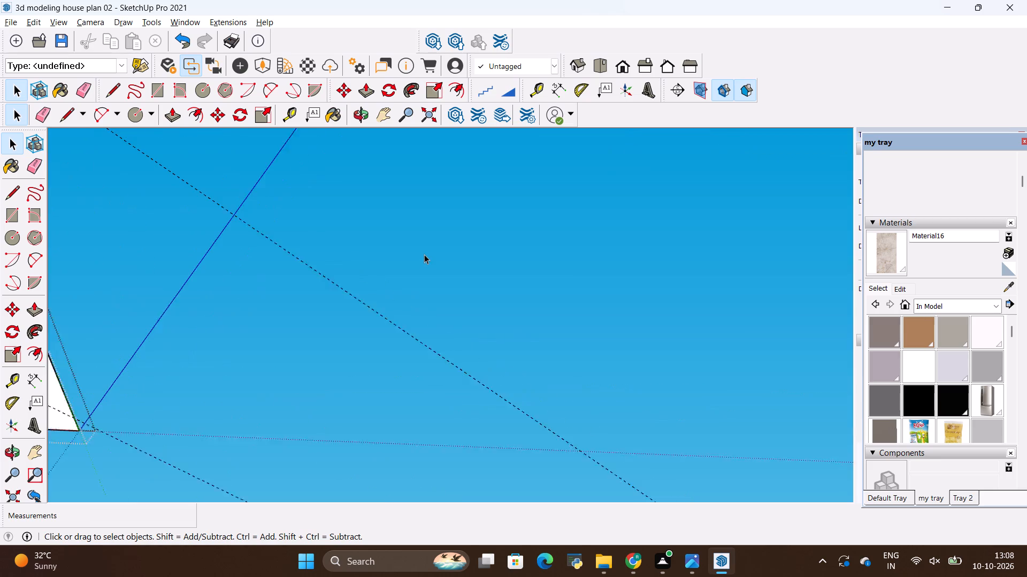
scroll(424, 254, "up", 1)
middle_click_drag(467, 238, 534, 401)
scroll(525, 371, "down", 3)
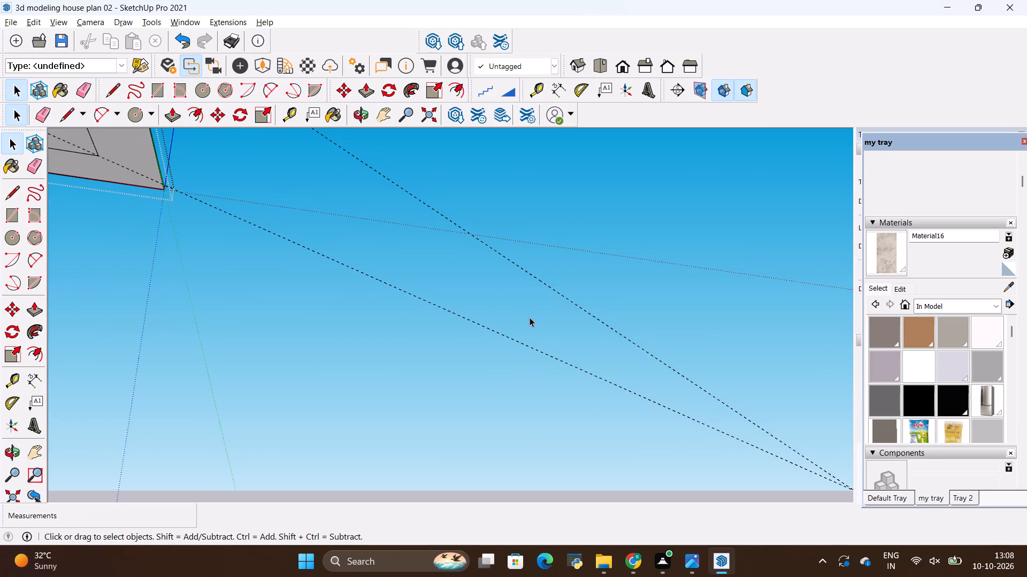
scroll(530, 317, "down", 19)
middle_click_drag(405, 243, 418, 304)
scroll(418, 304, "down", 6)
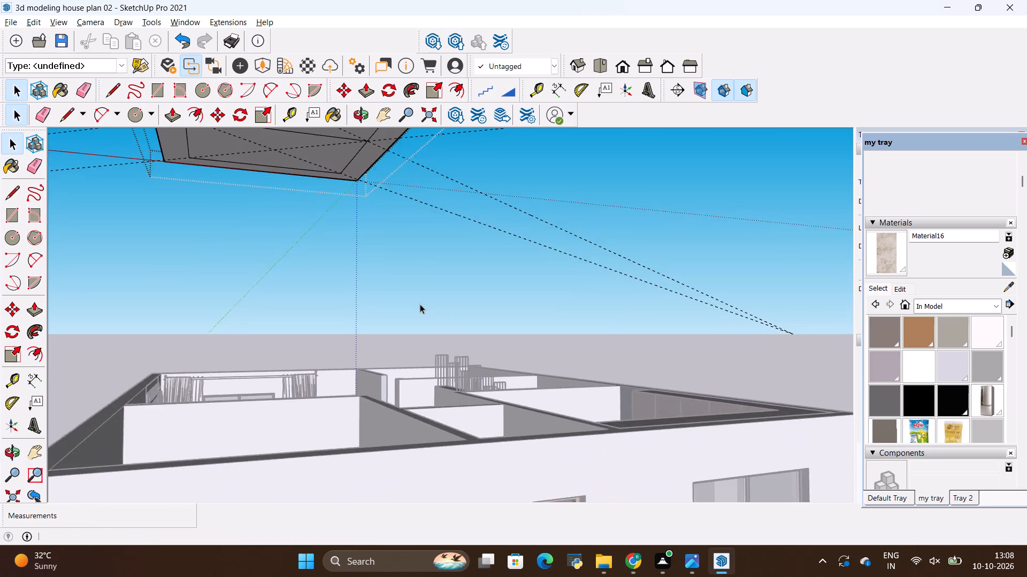
scroll(435, 299, "down", 13)
middle_click_drag(513, 325, 408, 189)
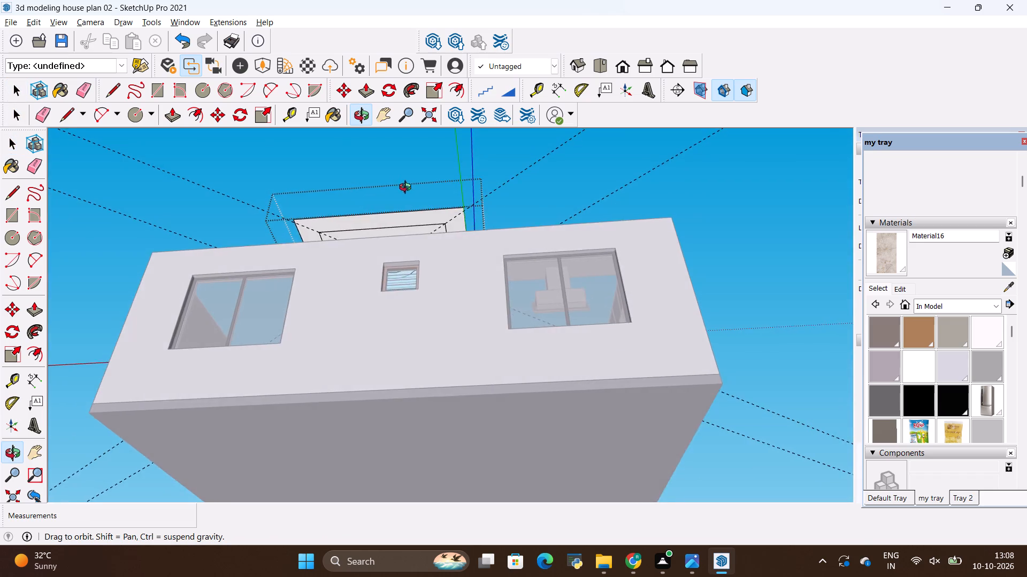
middle_click_drag(408, 189, 231, 252)
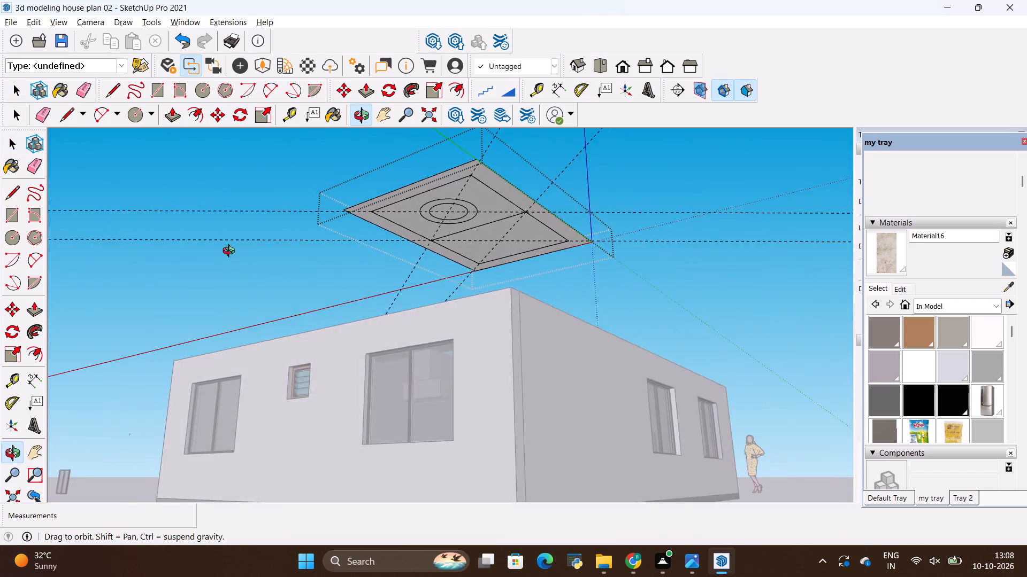
middle_click_drag(231, 252, 715, 248)
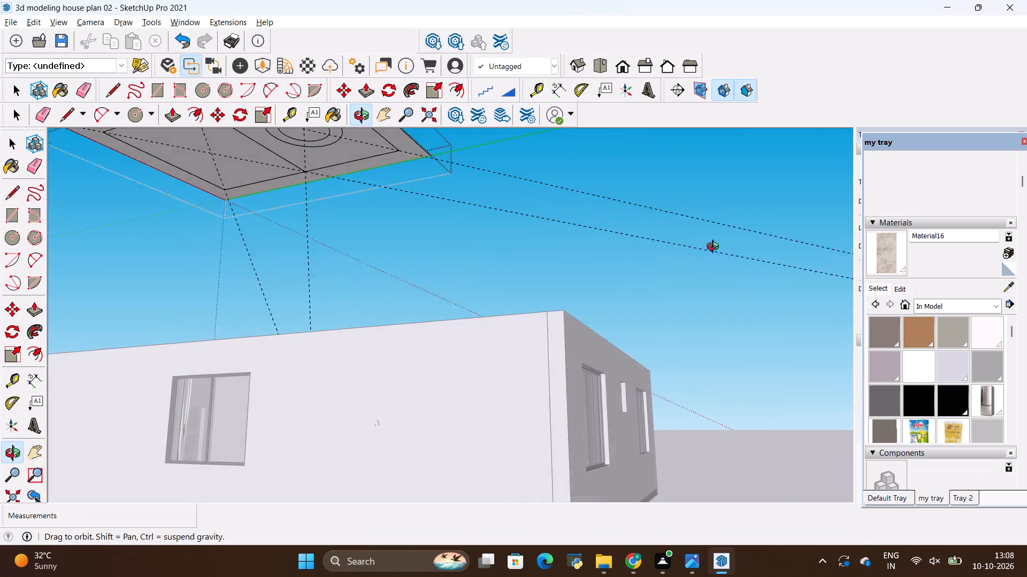
middle_click_drag(715, 248, 728, 161)
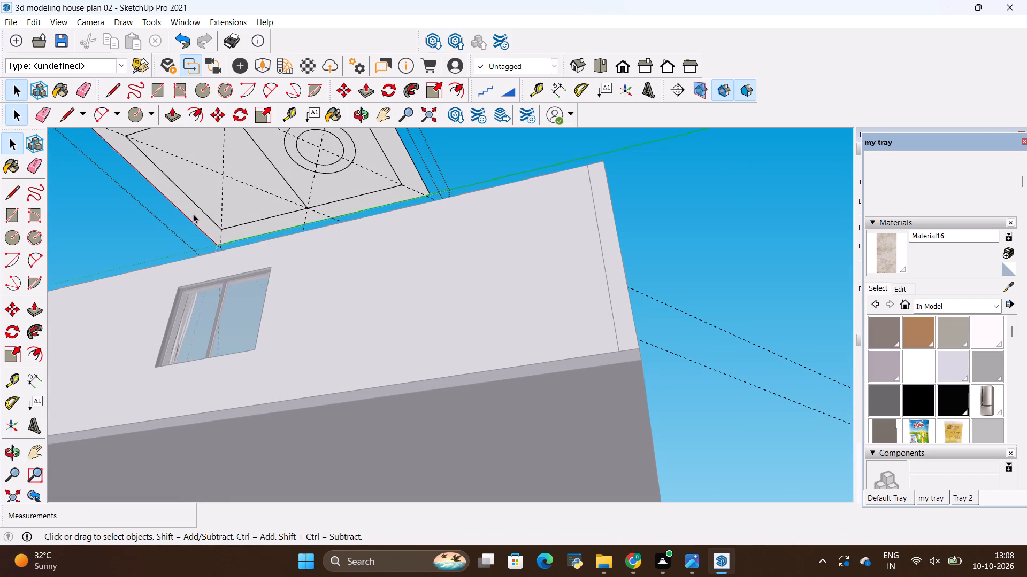
middle_click_drag(187, 183, 205, 237, "shift")
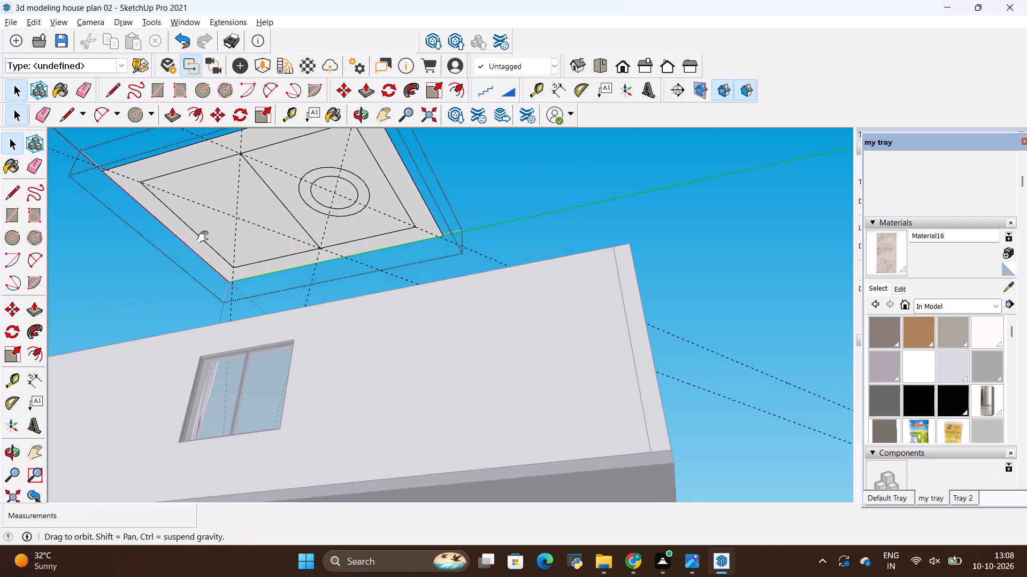
middle_click_drag(205, 237, 283, 295, "shift")
scroll(378, 274, "up", 8)
middle_click_drag(279, 245, 379, 212)
middle_click_drag(374, 205, 362, 307, "shift")
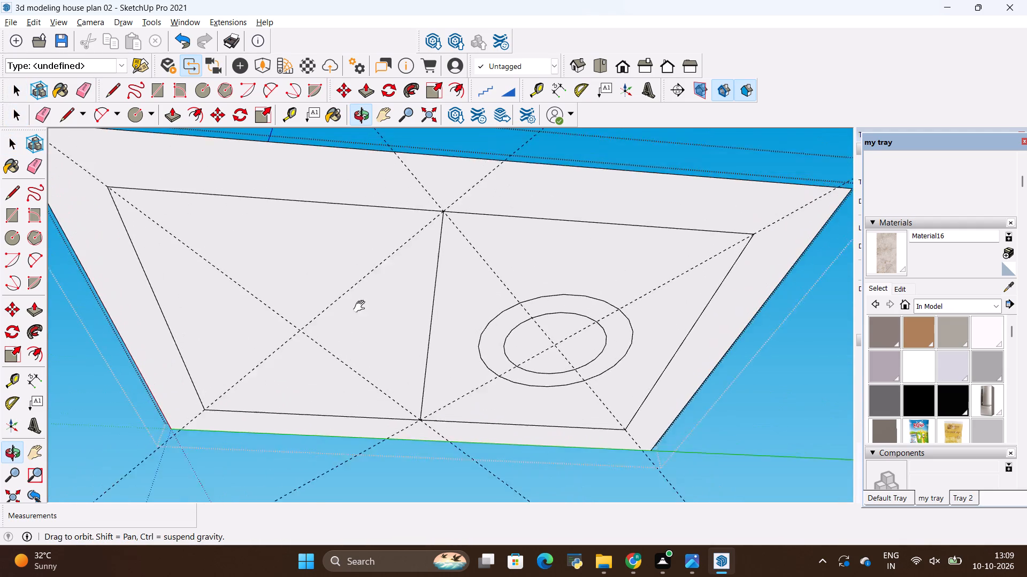
middle_click_drag(362, 307, 367, 322, "shift")
middle_click_drag(357, 325, 359, 294)
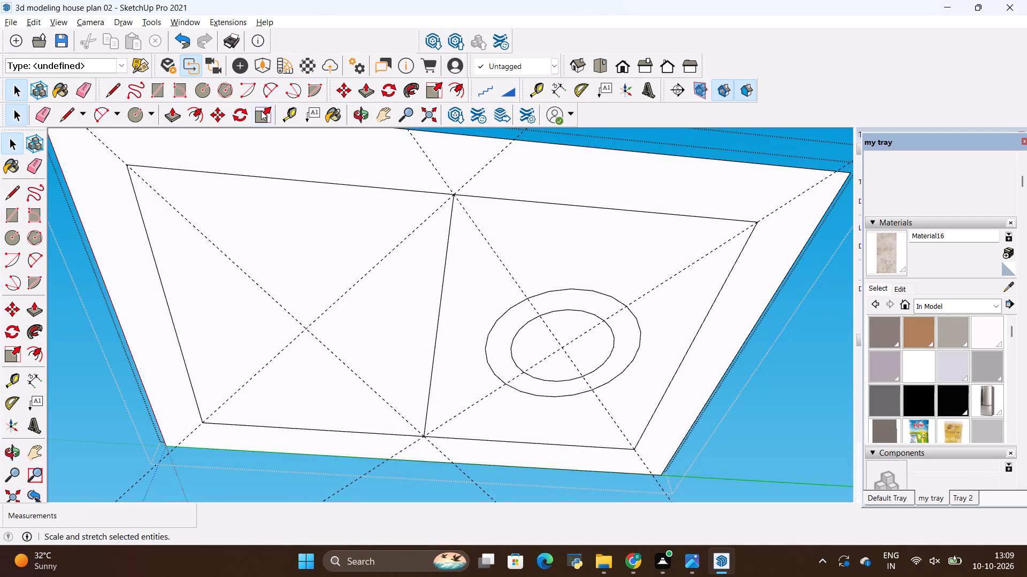
key("c")
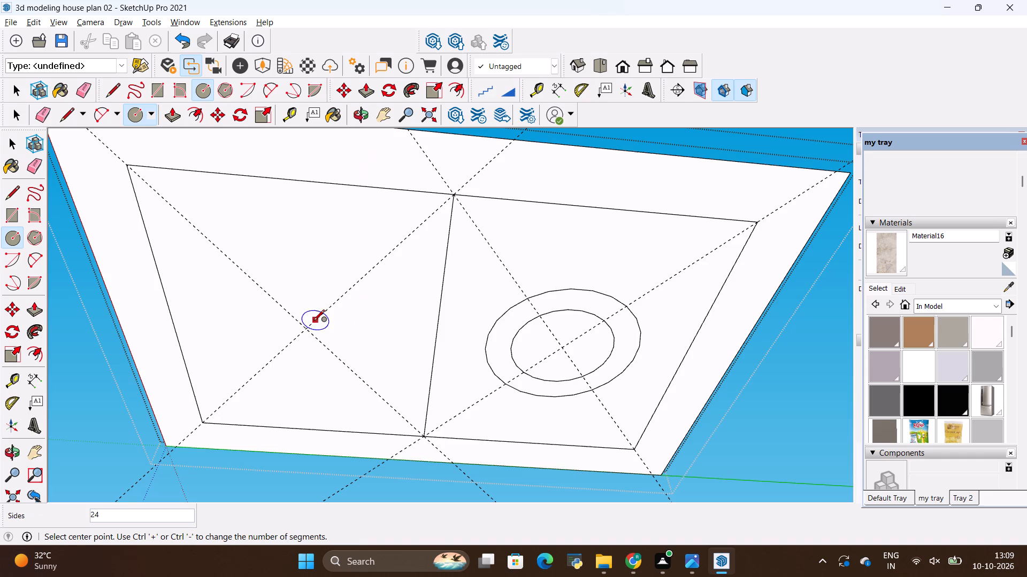
left_click(310, 328)
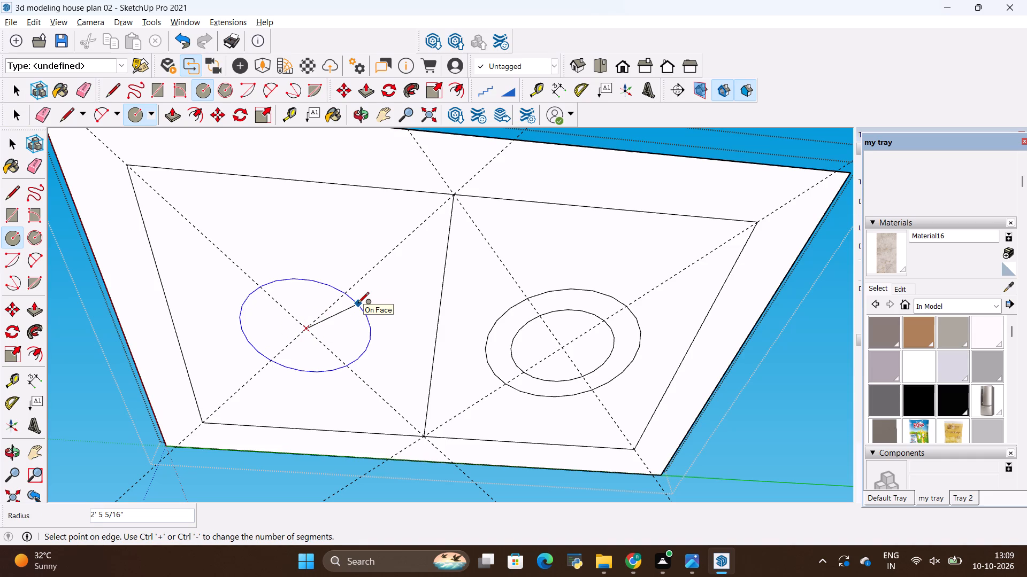
key("BackSpace")
type("2'")
key("Return")
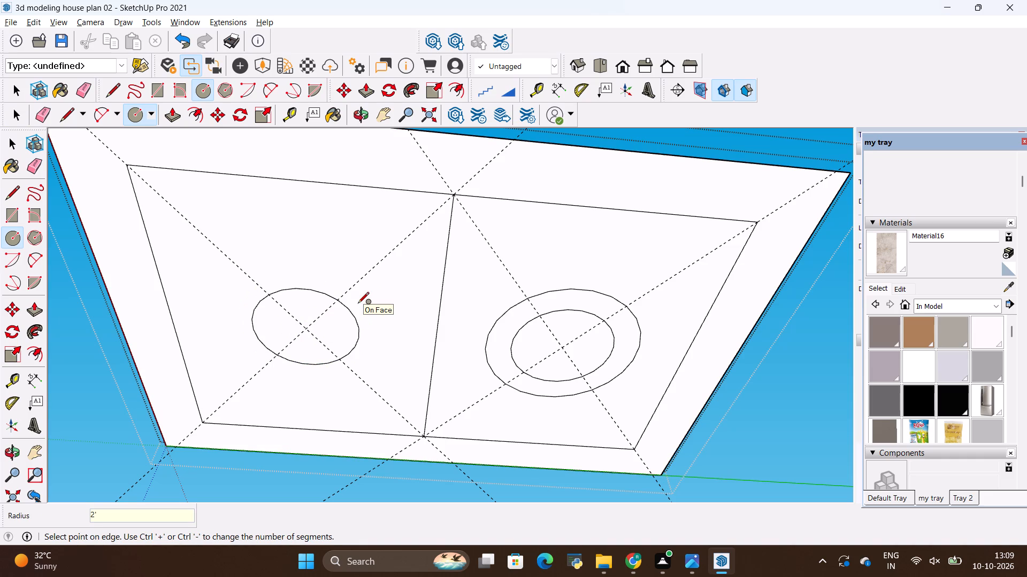
Draw a concentric circle of 3' radius around the new 2' circle and leave the Circle tool.
left_click(305, 330)
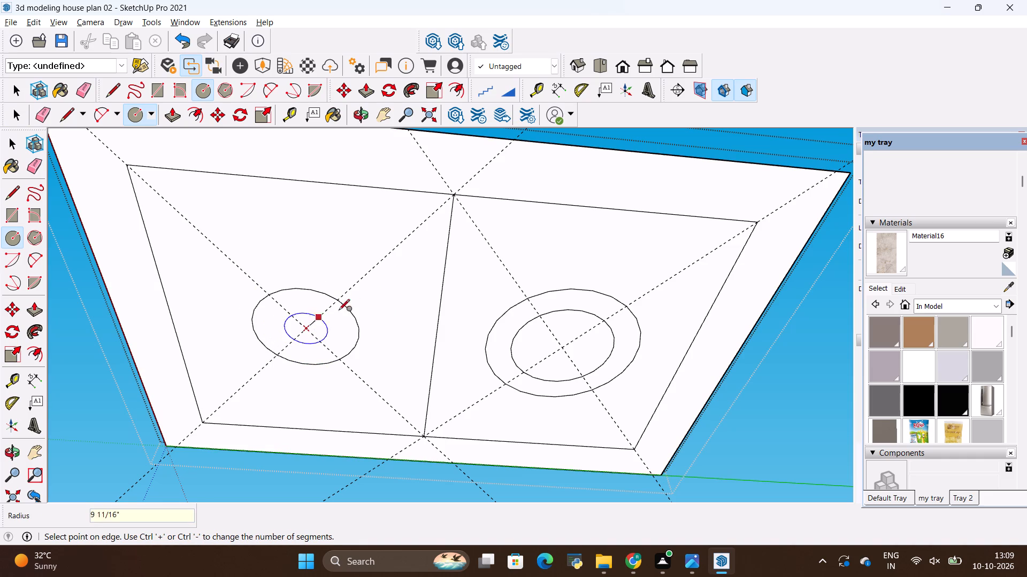
key("BackSpace")
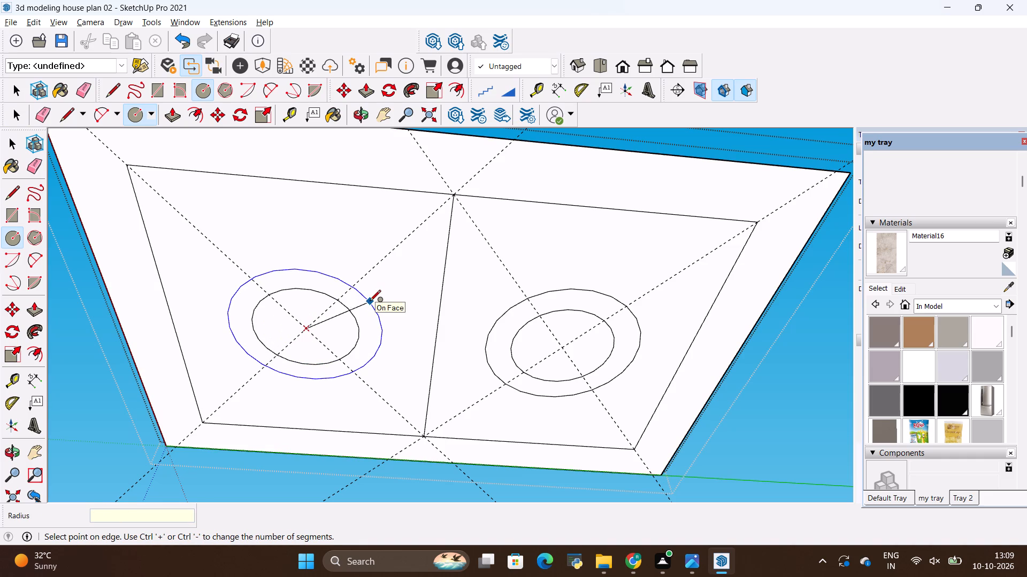
type("3'")
key("Return")
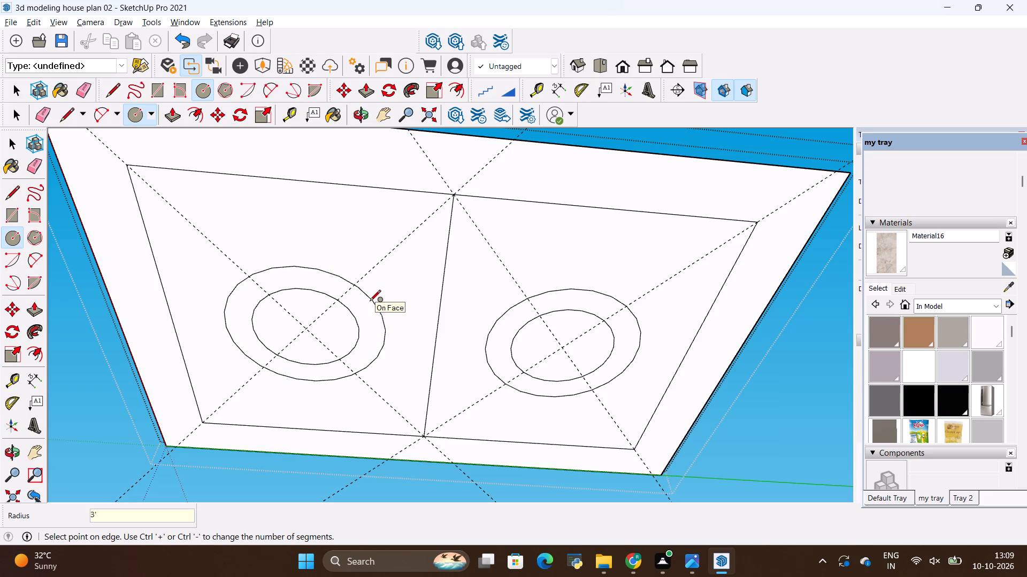
key("space")
Set the segment count of the 2' circle in the panel half nearer the origin to 100.
left_click(357, 334)
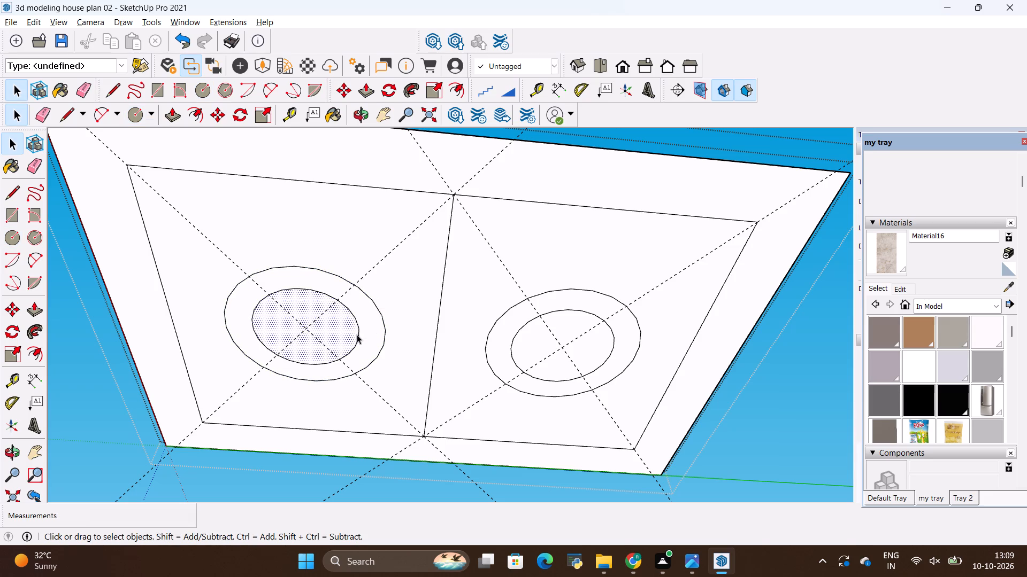
left_click(359, 337)
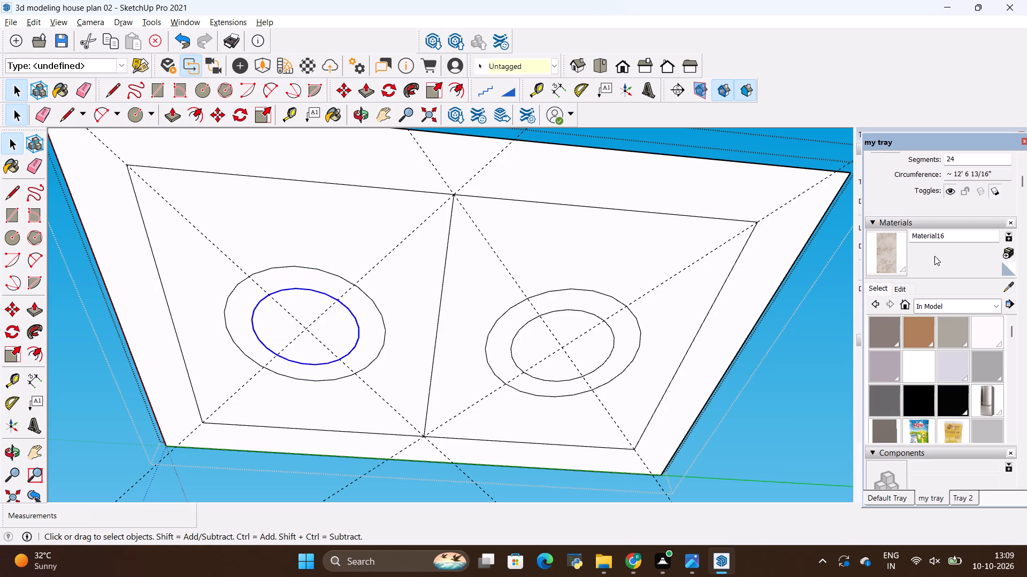
scroll(966, 167, "up", 2)
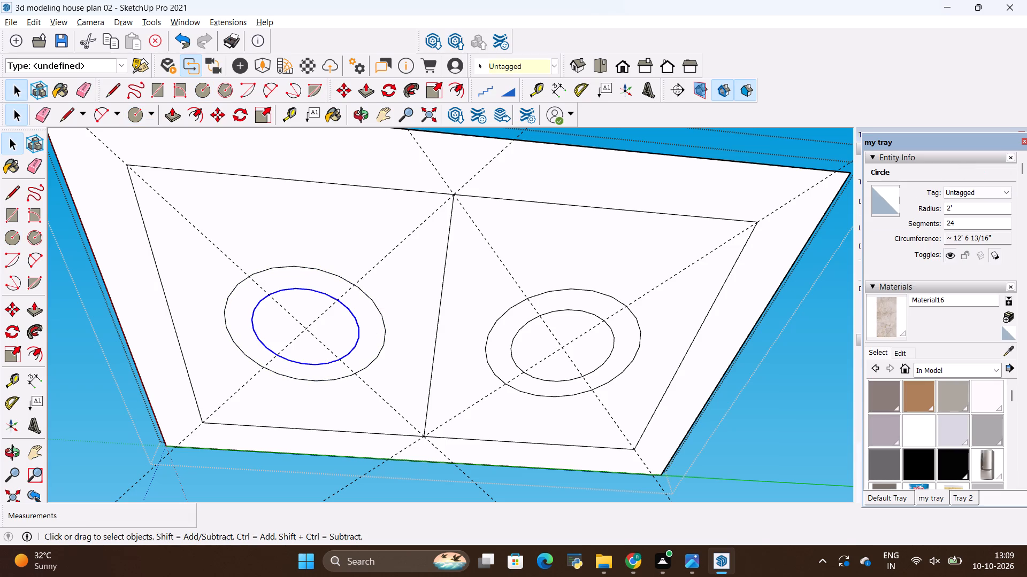
left_click(961, 221)
key("BackSpace")
key("BackSpace")
key("BackSpace")
key("1")
type("00")
key("Return")
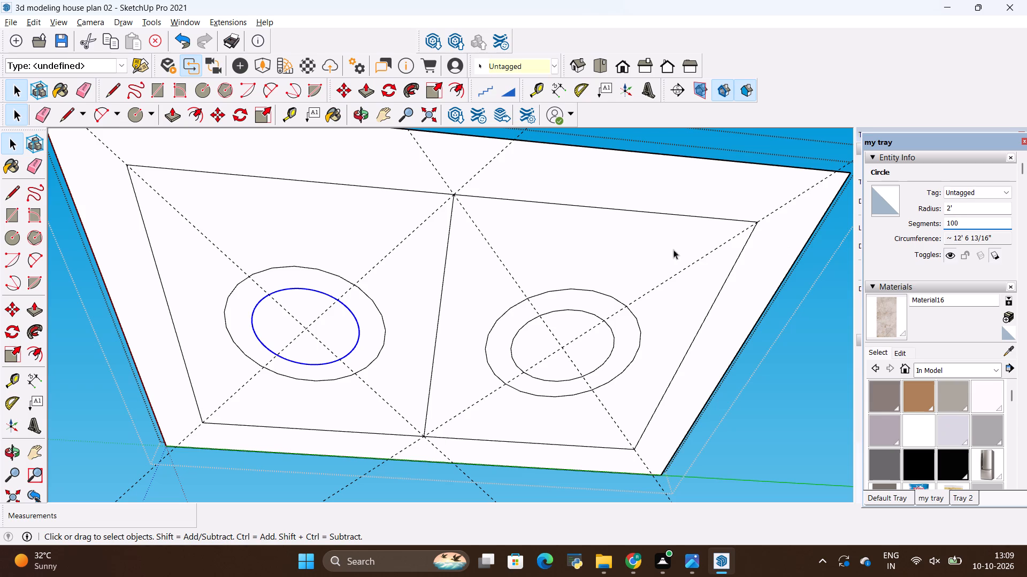
Set the segment count of the 3' circle in the panel half nearer the origin to 90.
left_click(382, 310)
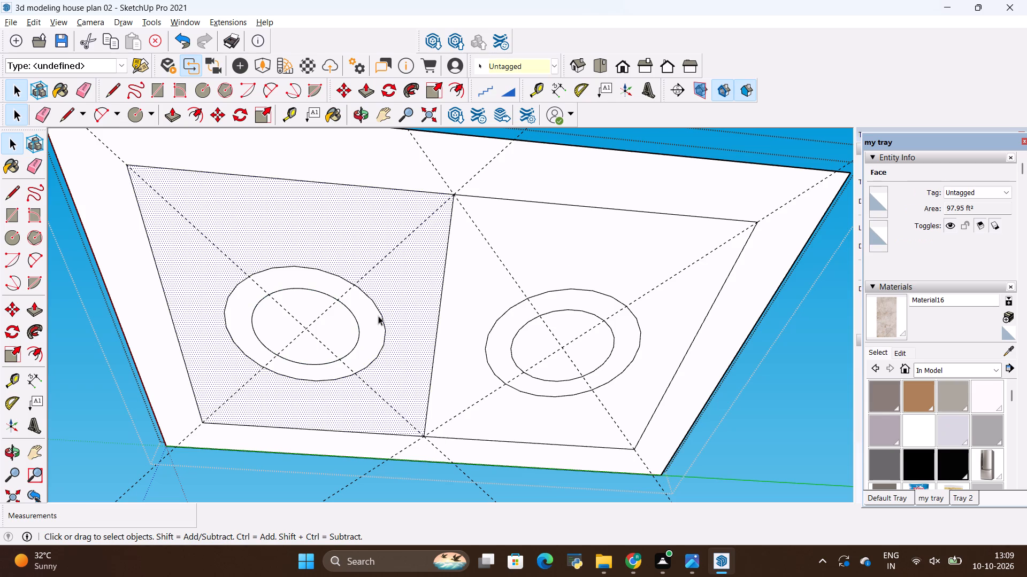
left_click(378, 316)
left_click(384, 322)
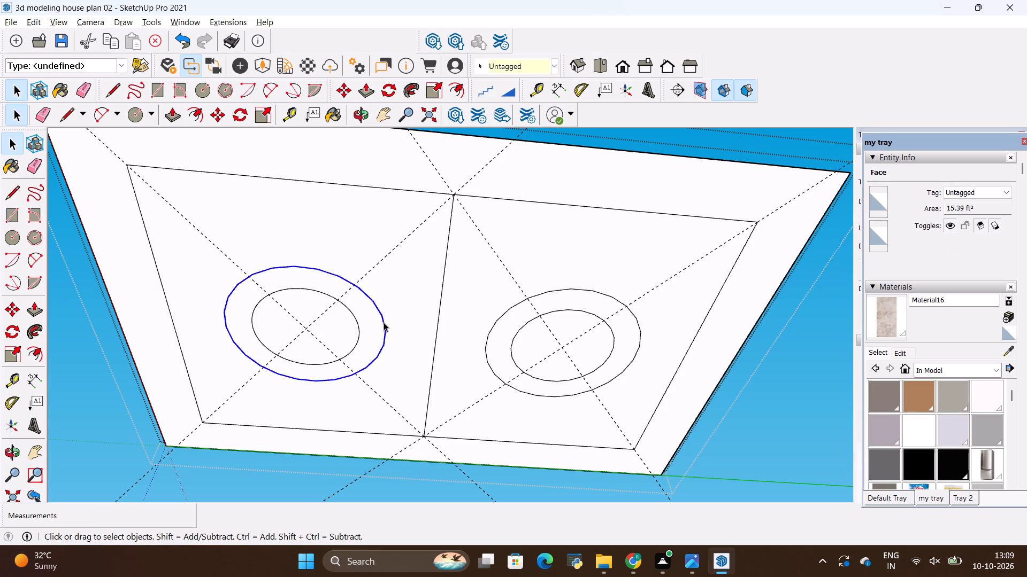
left_click(967, 225)
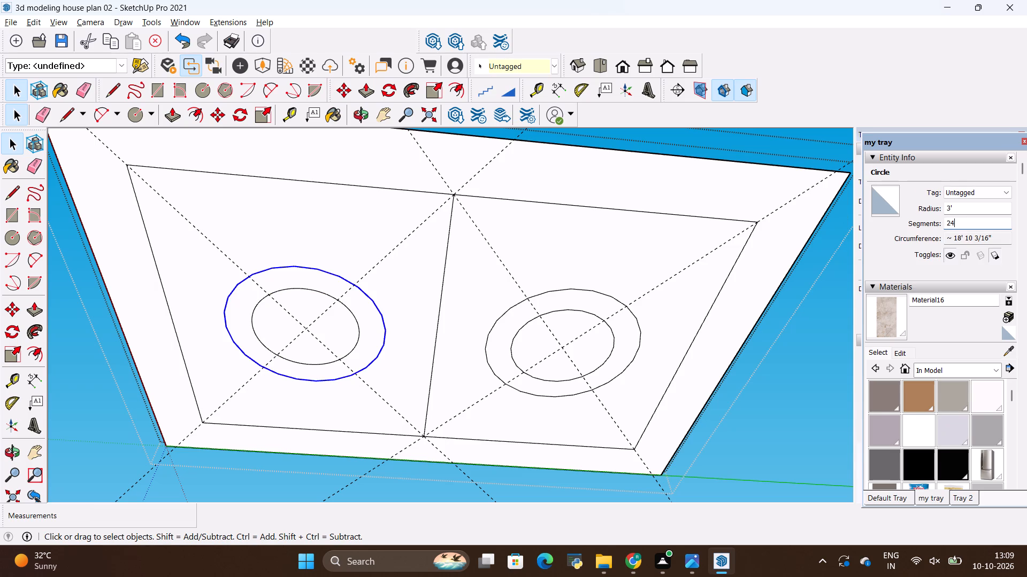
key("BackSpace")
key("BackSpace")
key("BackSpace")
key("9")
key("0")
key("Return")
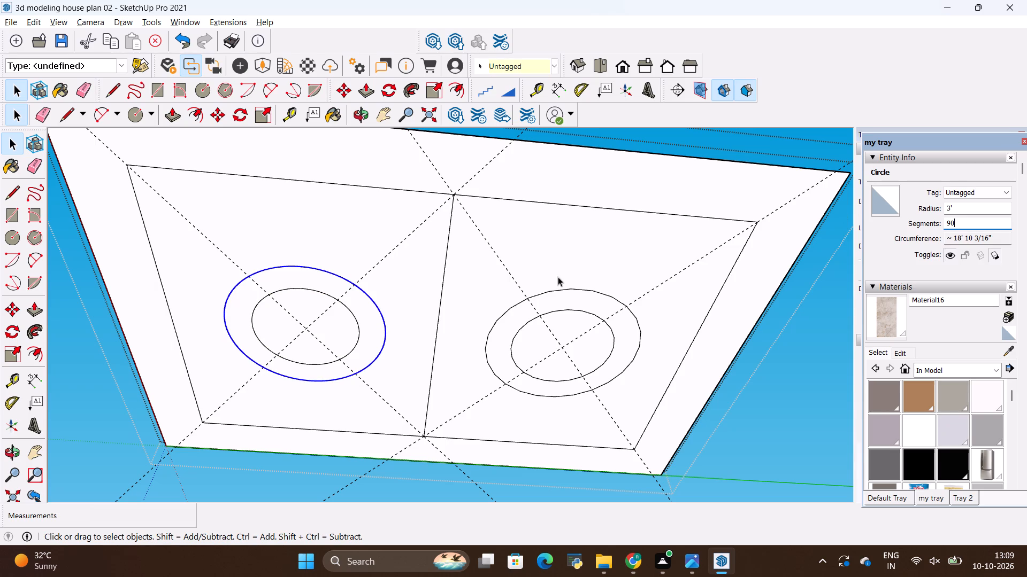
Set the segment count of the 3' circle in the panel half farther from the origin to 9.
left_click(560, 286)
left_click(561, 288)
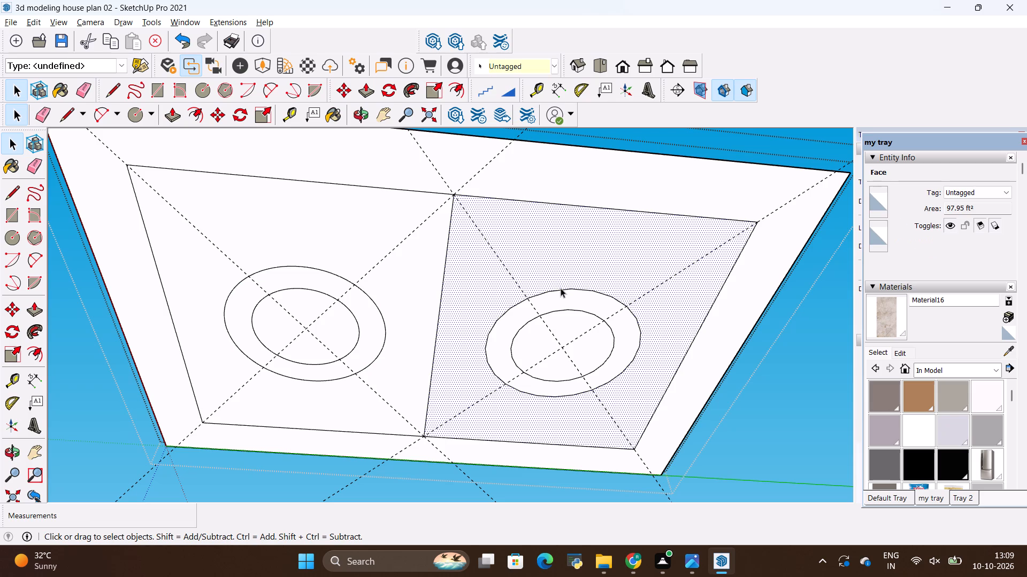
left_click(564, 288)
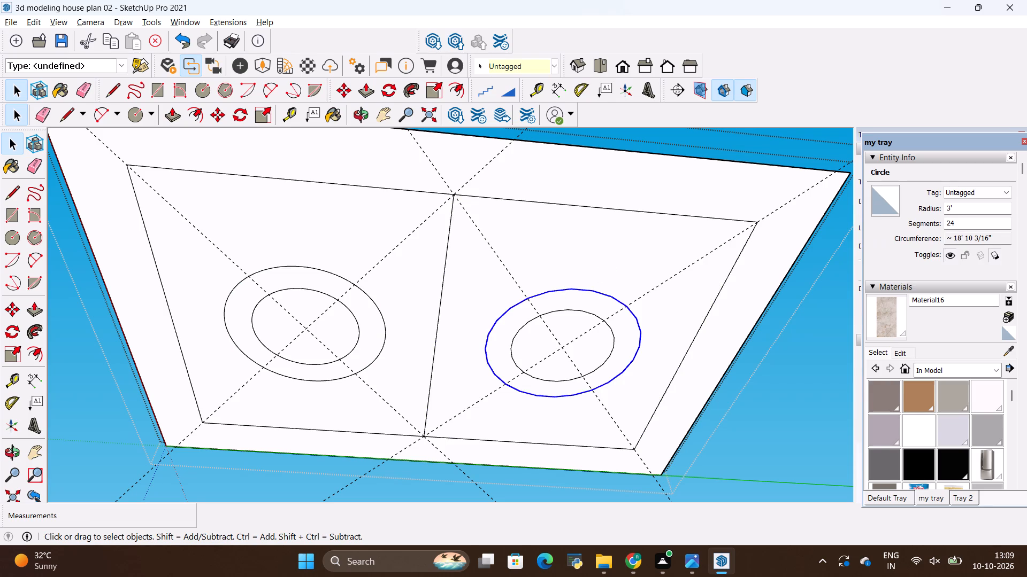
left_click(966, 222)
key("BackSpace")
key("BackSpace")
key("BackSpace")
type("09")
key("Return")
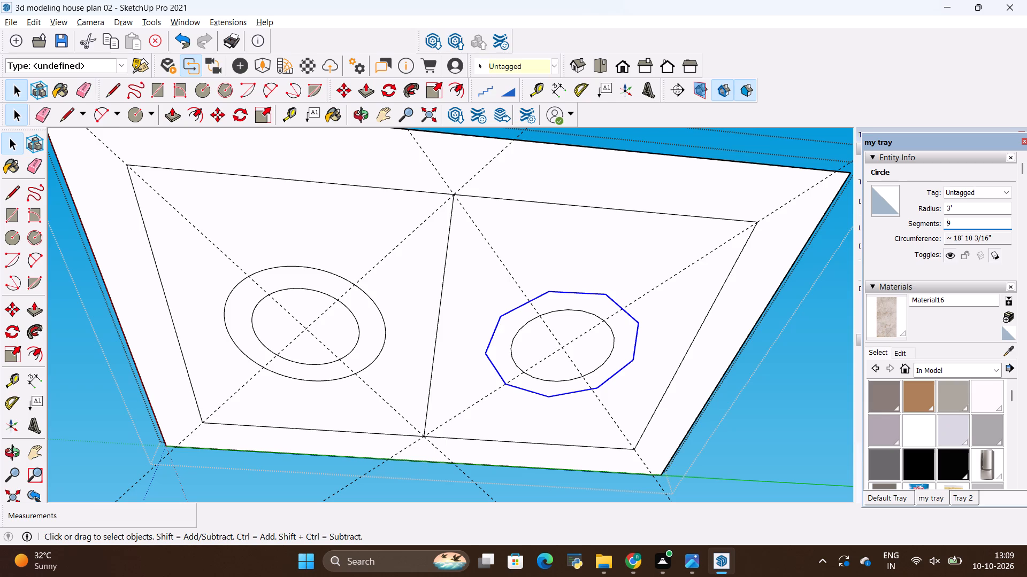
Set the segment count of the 3' circle in the panel half farther from the origin to 99.
key("BackSpace")
type("89")
key("Return")
left_click(974, 360)
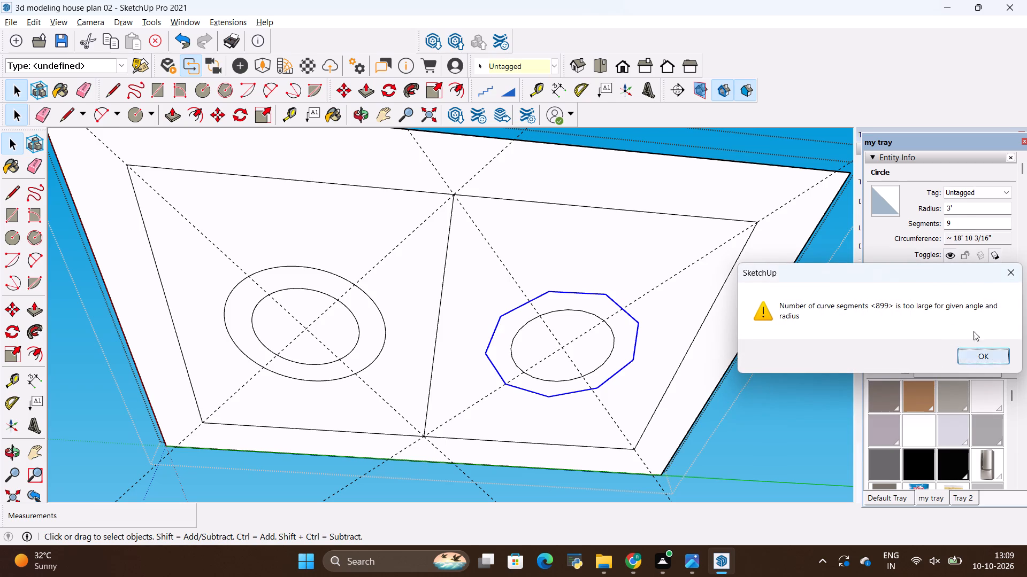
left_click(959, 222)
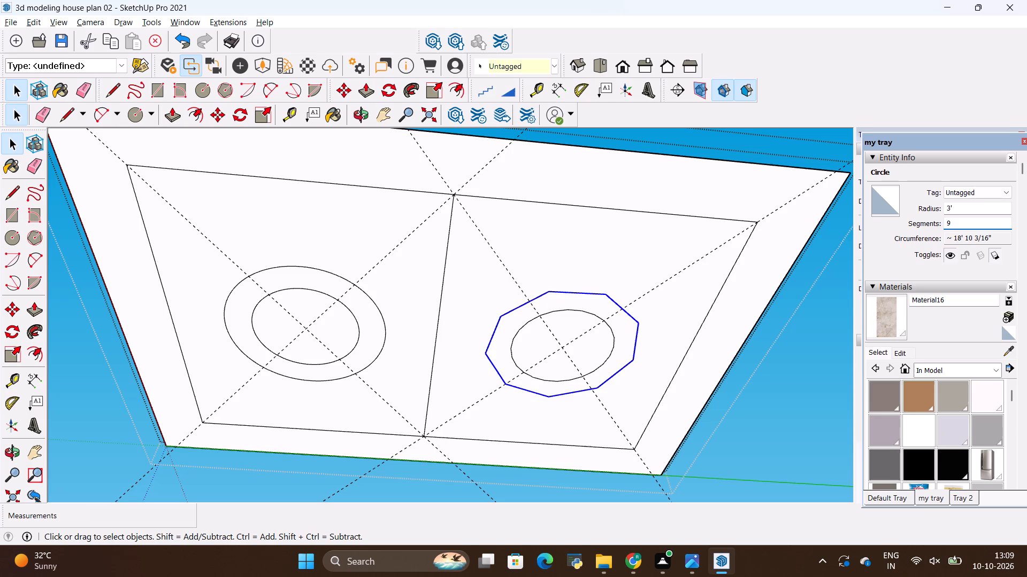
key("9")
key("Return")
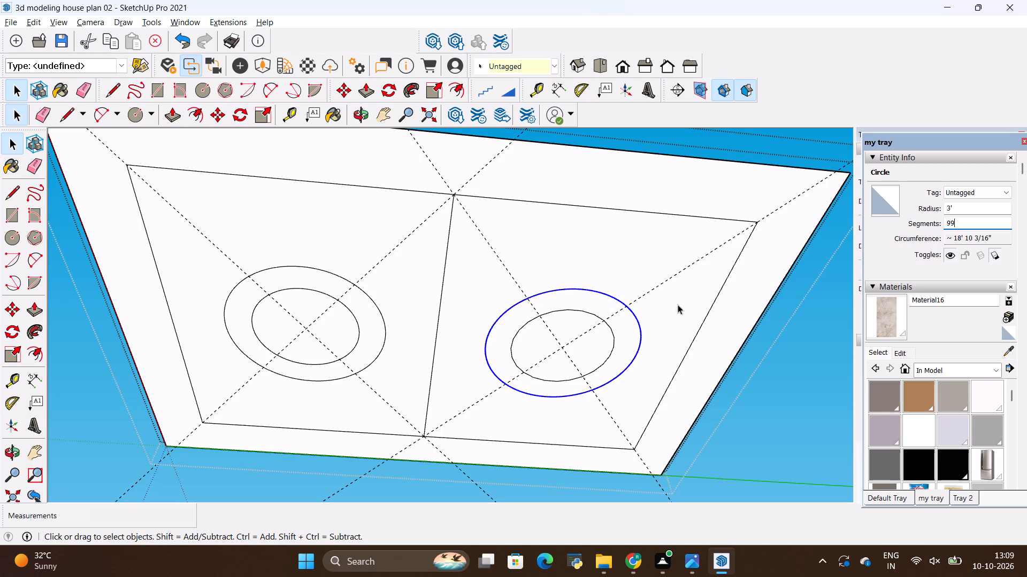
Set the segment count of the 2' circle in the panel half farther from the origin to 89.
left_click(614, 333)
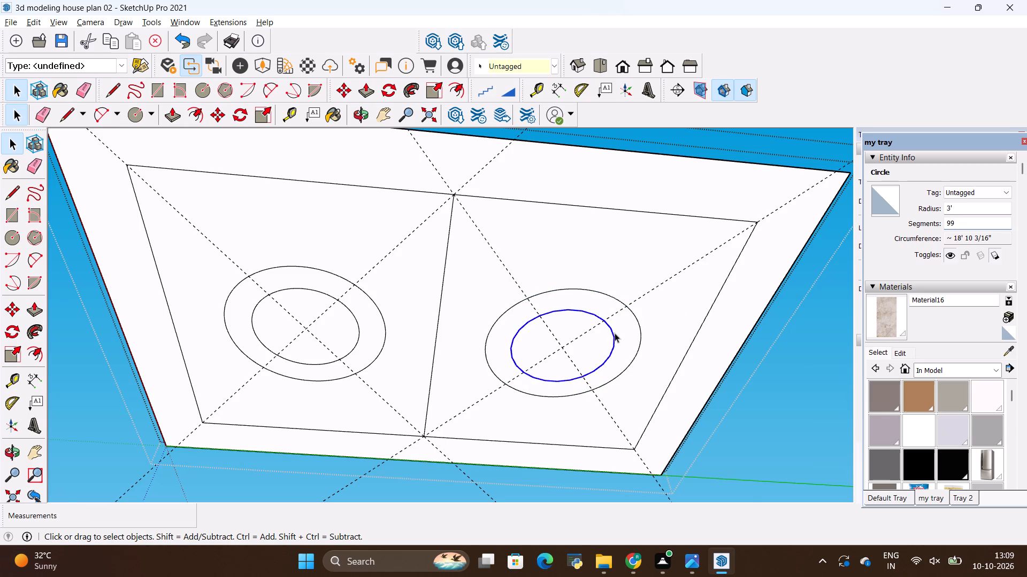
scroll(614, 343, "up", 6)
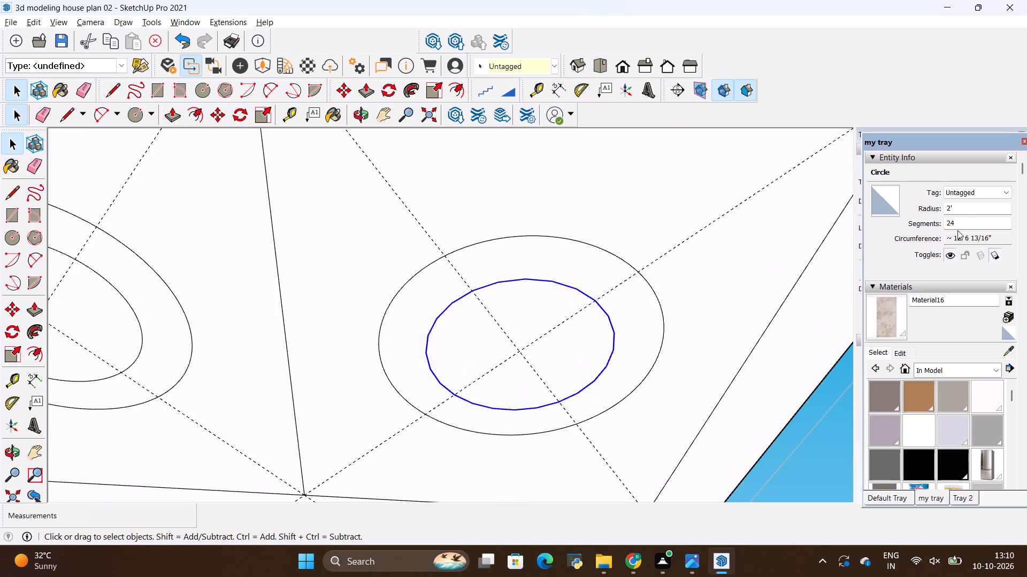
left_click(961, 223)
key("BackSpace")
key("BackSpace")
type("09")
key("BackSpace")
key("BackSpace")
key("BackSpace")
type("89")
key("Return")
left_click(686, 302)
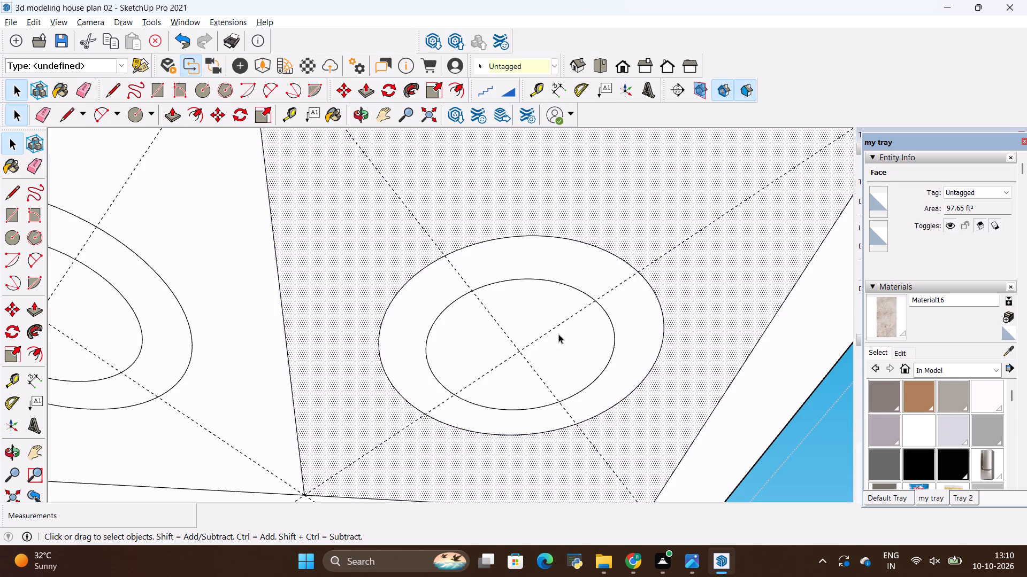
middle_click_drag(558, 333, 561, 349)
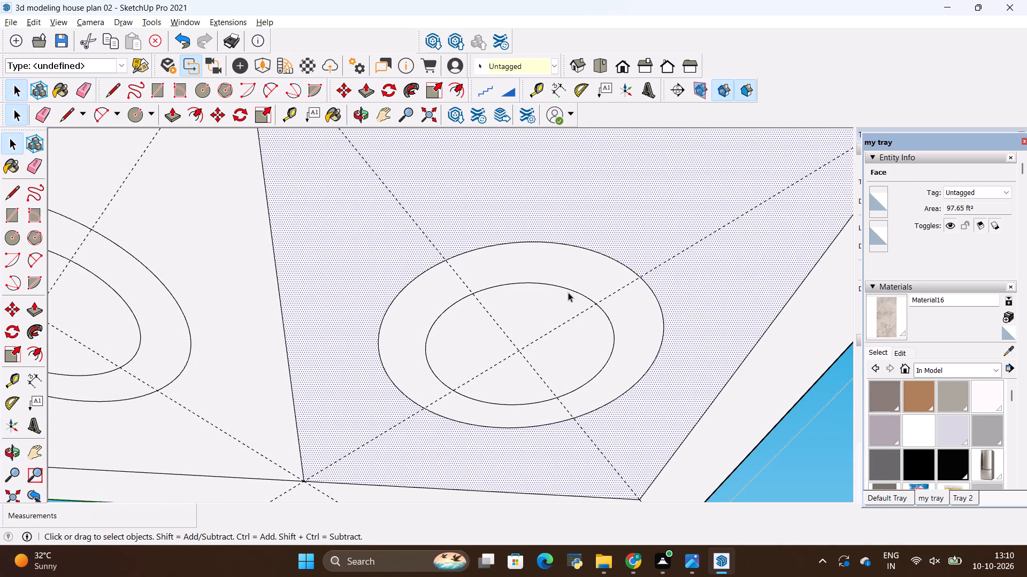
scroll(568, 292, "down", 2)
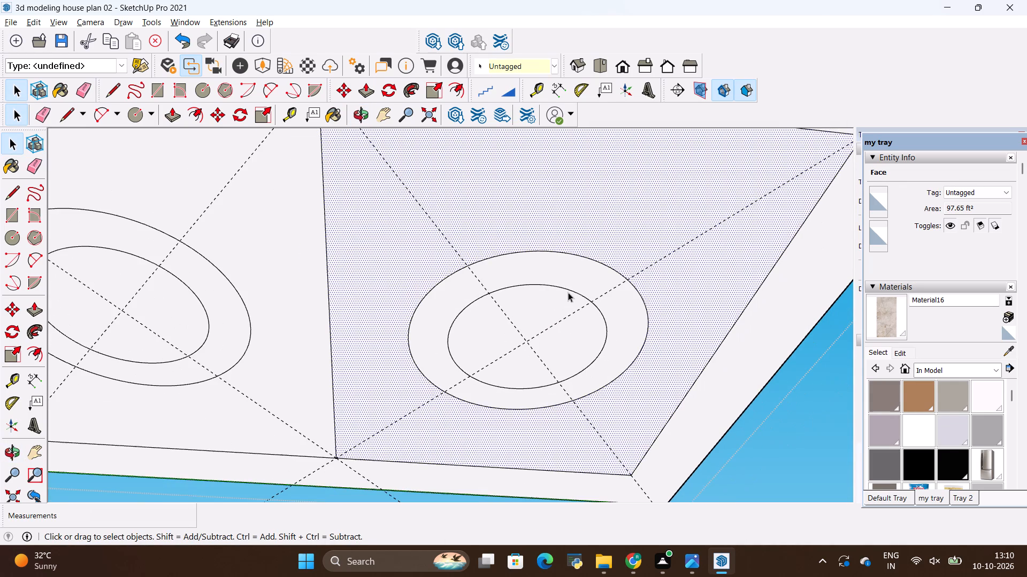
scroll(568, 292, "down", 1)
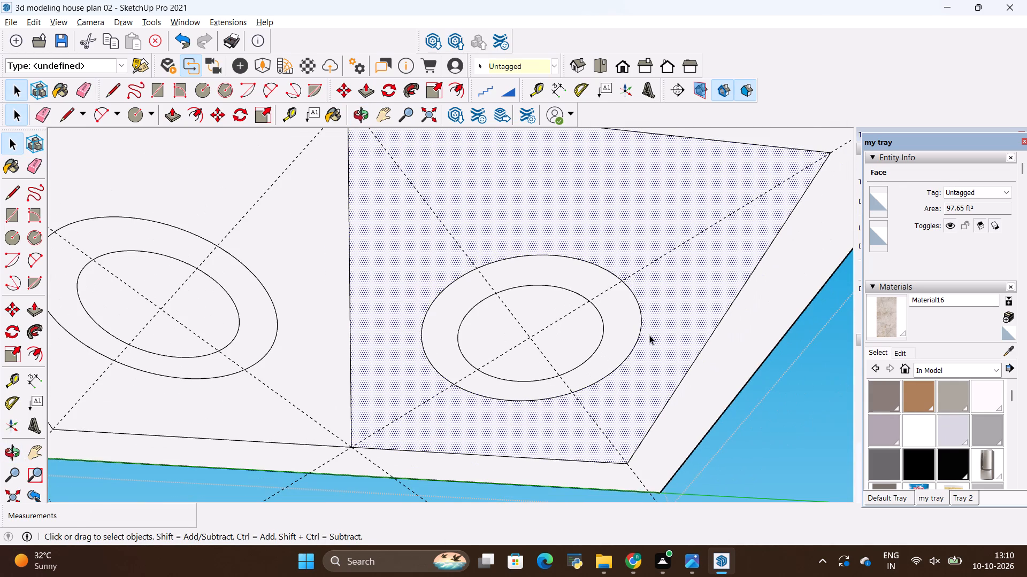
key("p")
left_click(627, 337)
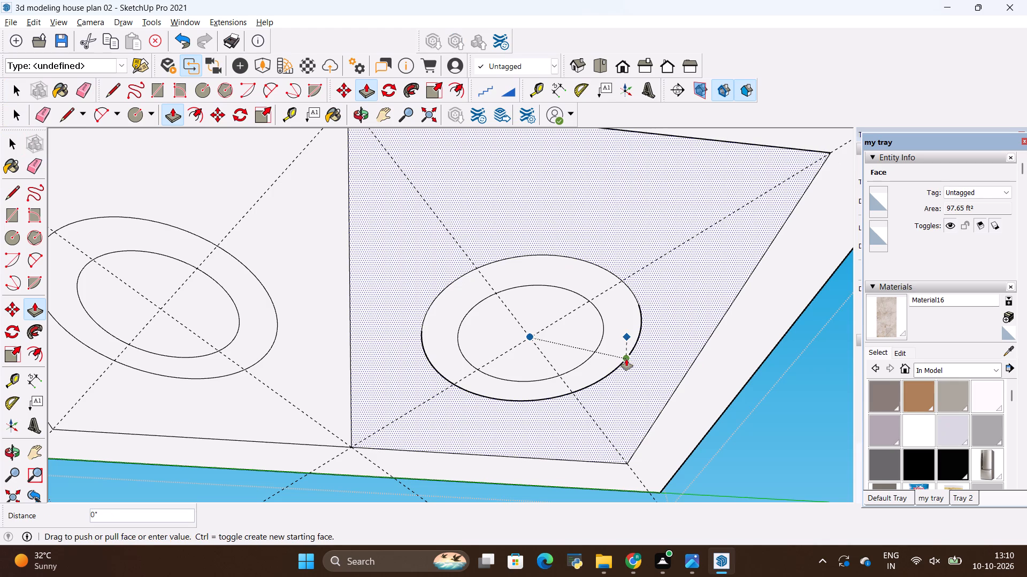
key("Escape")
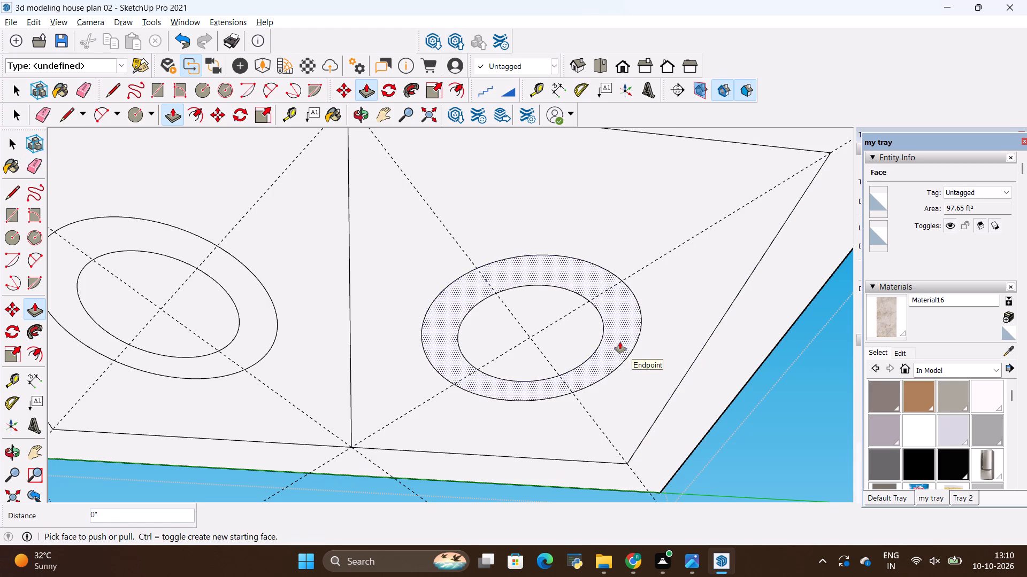
Push/Pull the ring between the 2' and 3' circles in the panel half farther from the origin by 6".
key("p")
left_click(614, 338)
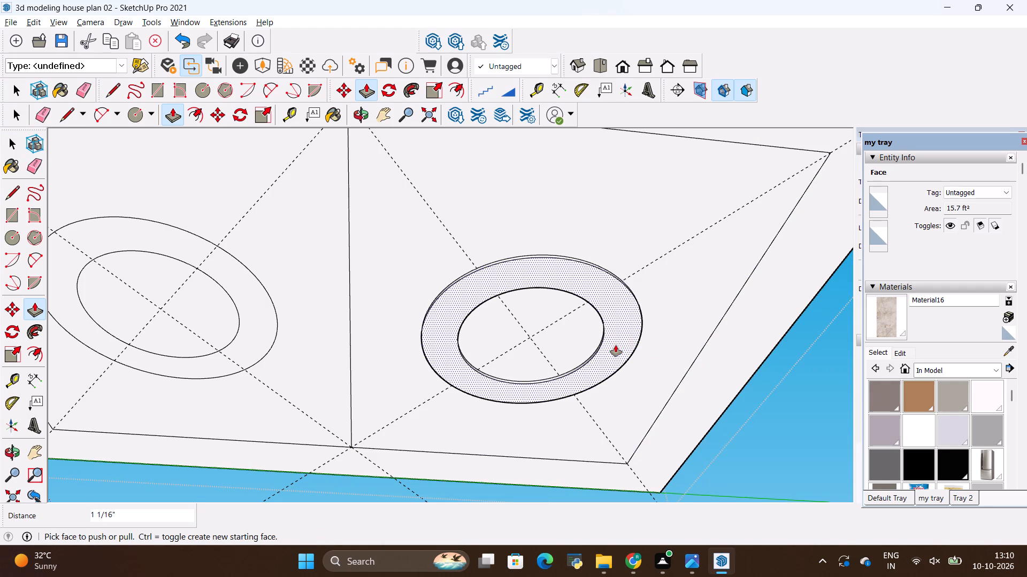
key("BackSpace")
key("6")
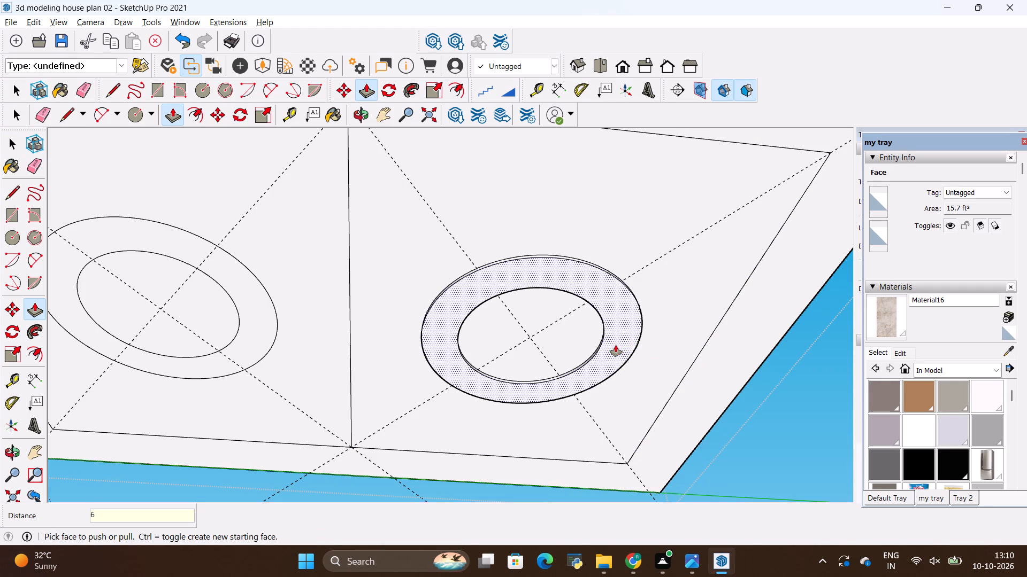
key("shift+quotedbl")
key("Return")
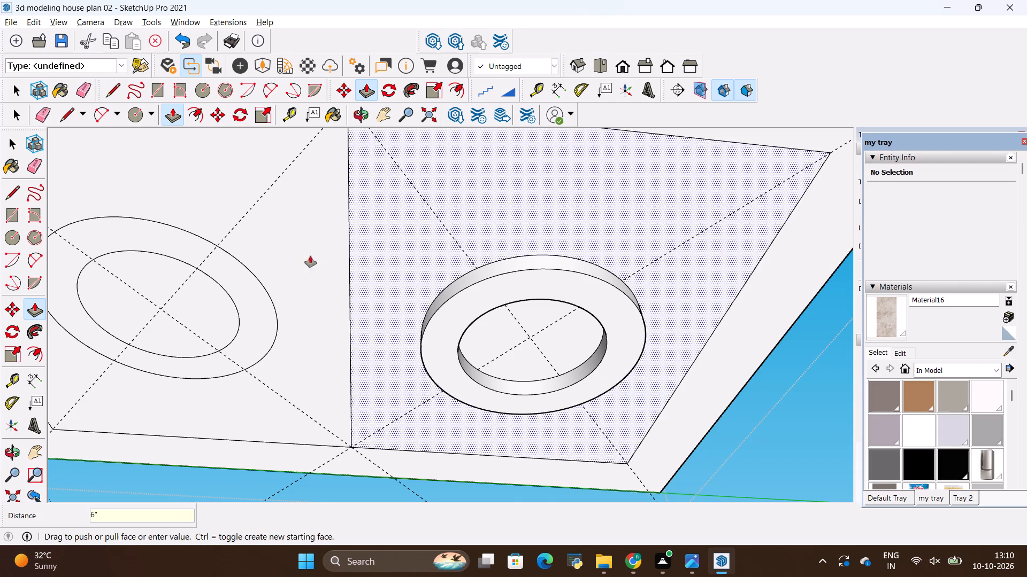
Push/Pull the ring in the panel half nearer the origin by the same 6".
double_click(254, 306)
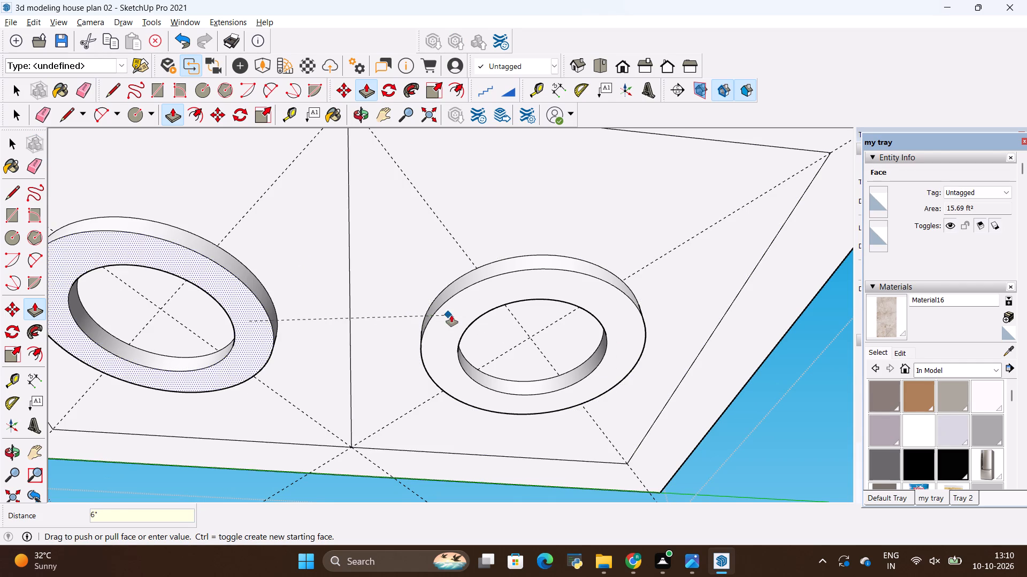
left_click(451, 315)
Push/Pull the ceiling's outer border face 6" so it is level with the face of the rings.
scroll(449, 317, "down", 3)
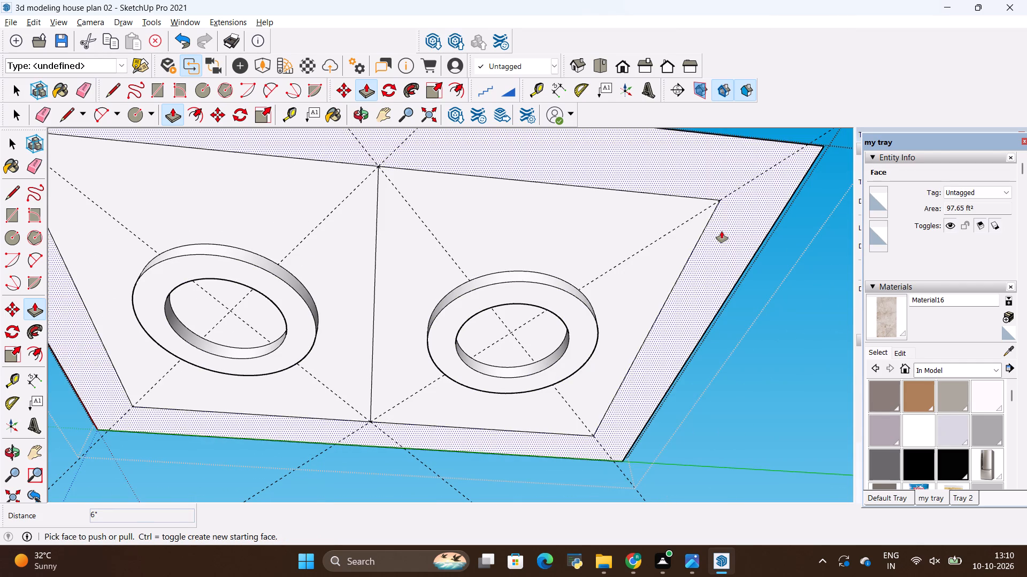
left_click(722, 233)
left_click(570, 316)
scroll(559, 323, "down", 1)
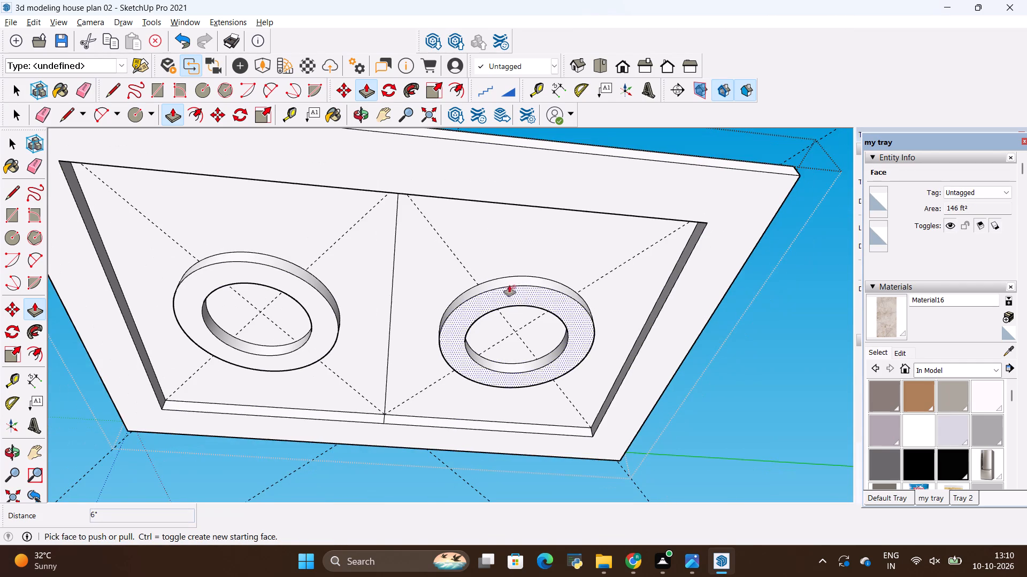
Leave the ceiling group and examine the raised border and both rings of the false ceiling from several angles.
middle_click_drag(490, 300, 643, 337)
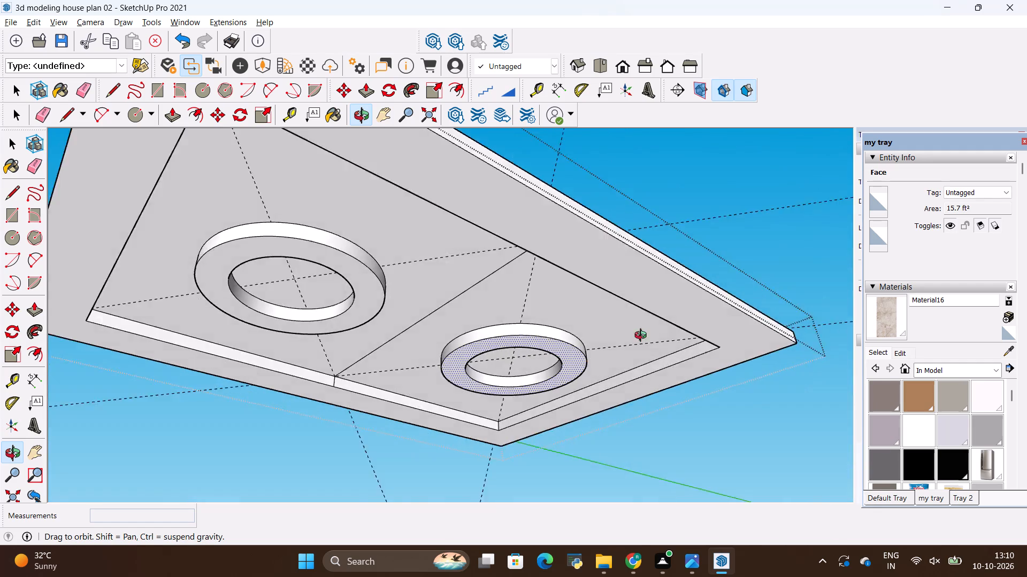
middle_click_drag(643, 337, 538, 393)
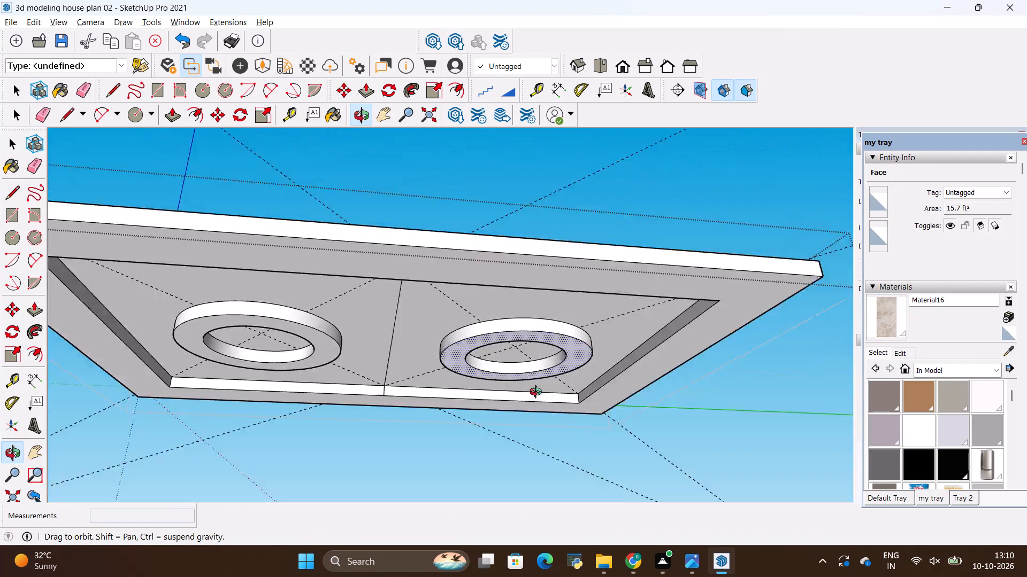
middle_click_drag(538, 393, 592, 406)
left_click(641, 136)
key("space")
left_click(642, 154)
scroll(629, 181, "down", 2)
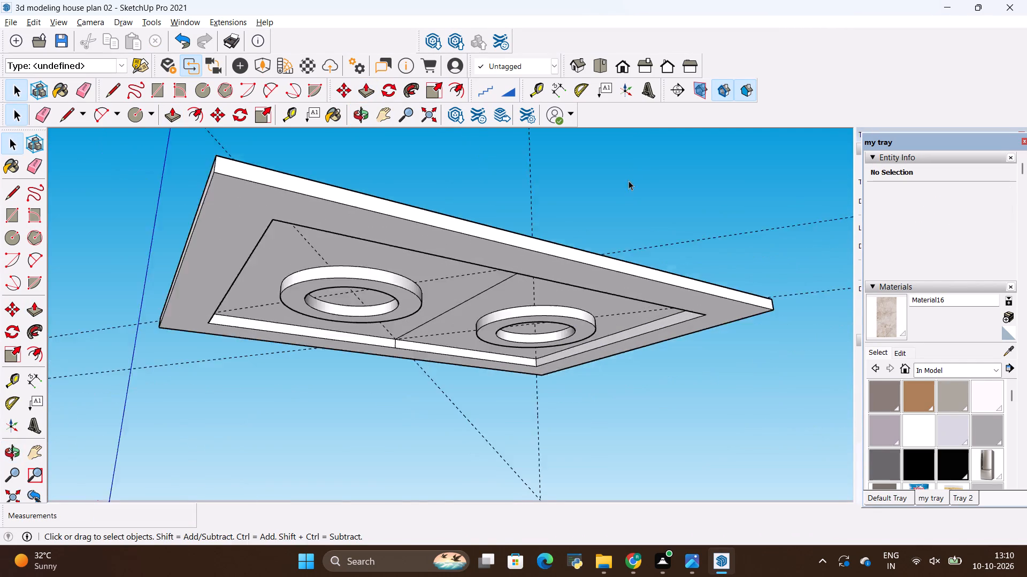
scroll(629, 181, "down", 2)
middle_click_drag(592, 252, 420, 196)
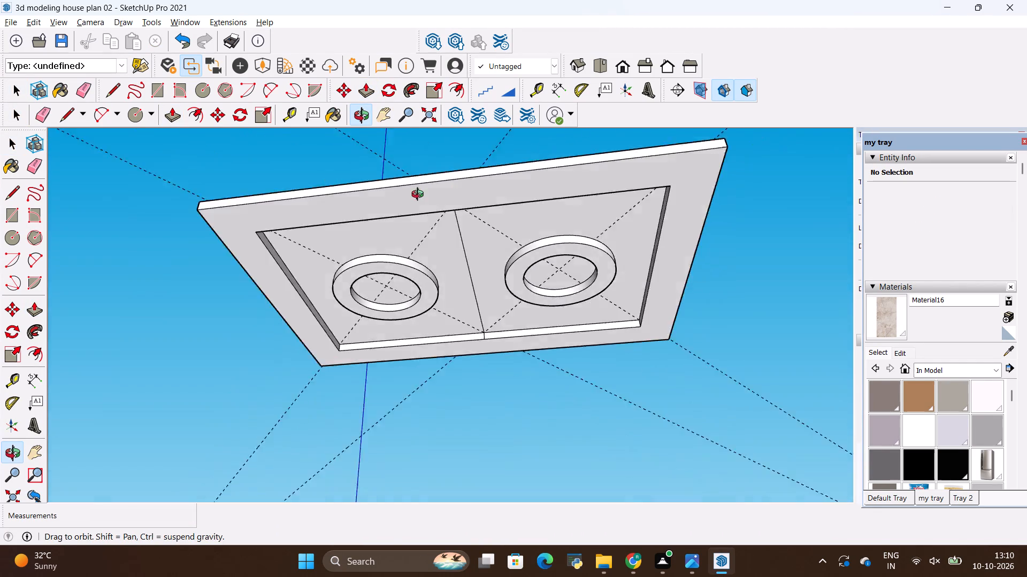
middle_click_drag(420, 196, 733, 197)
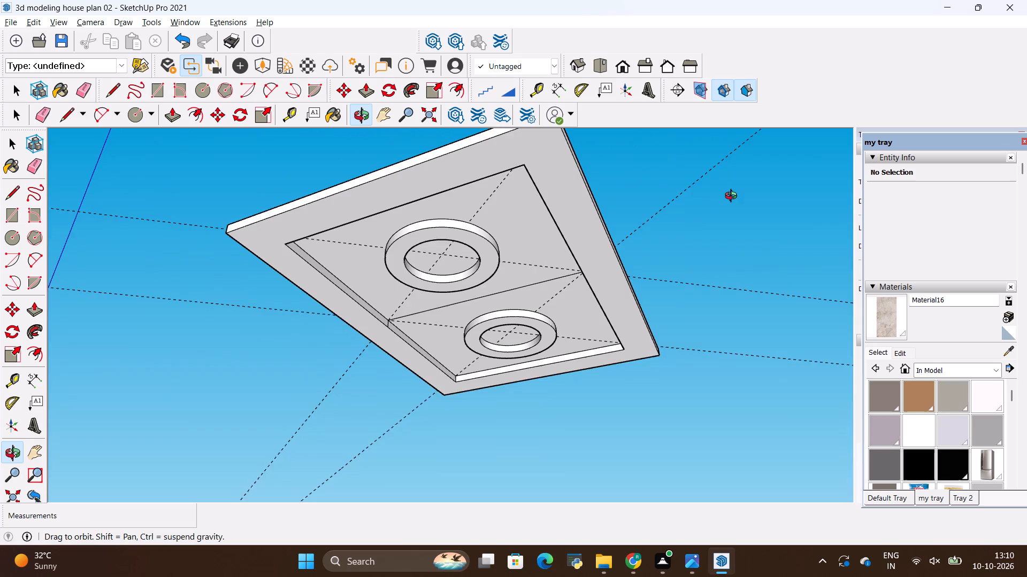
middle_click_drag(733, 197, 738, 209)
middle_click_drag(554, 180, 328, 140)
middle_click_drag(461, 240, 492, 189)
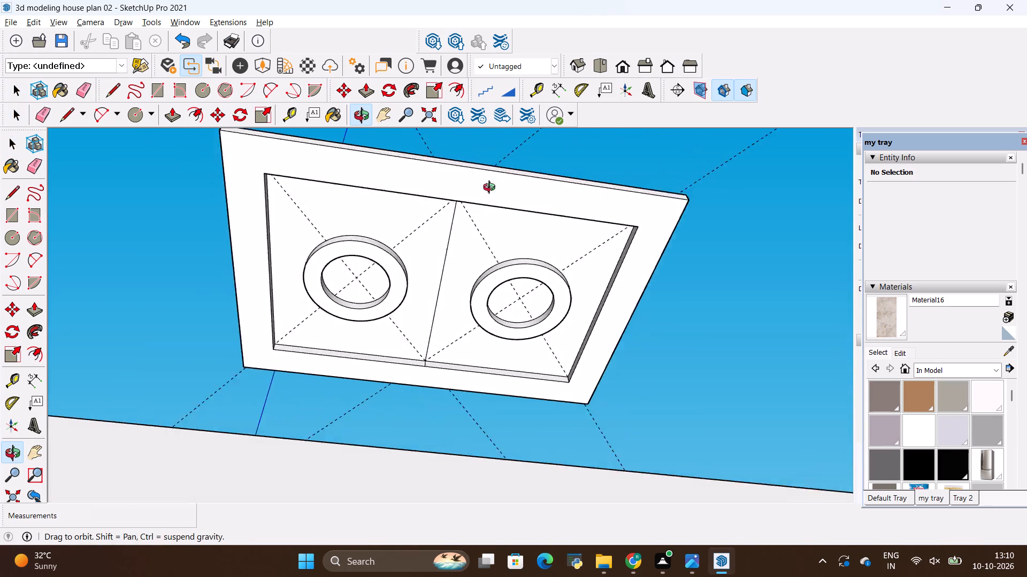
middle_click_drag(492, 189, 786, 181)
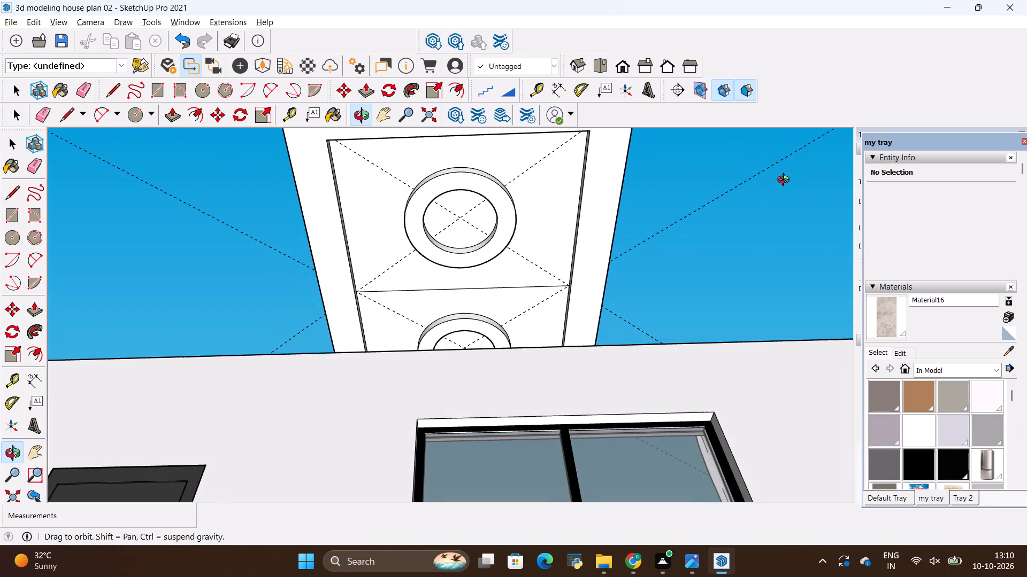
middle_click_drag(786, 181, 804, 254)
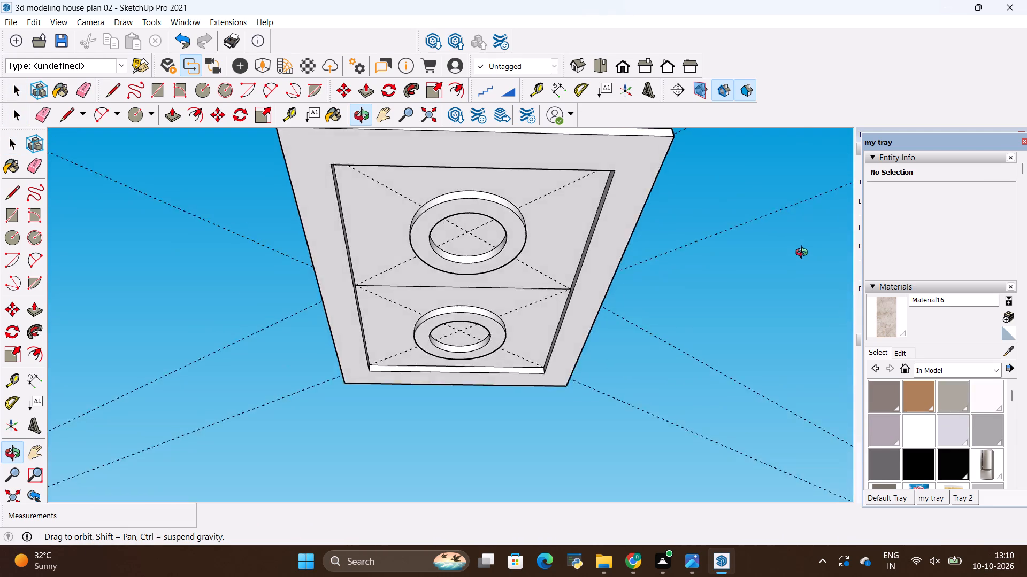
middle_click_drag(804, 254, 824, 302)
middle_click_drag(795, 299, 656, 225)
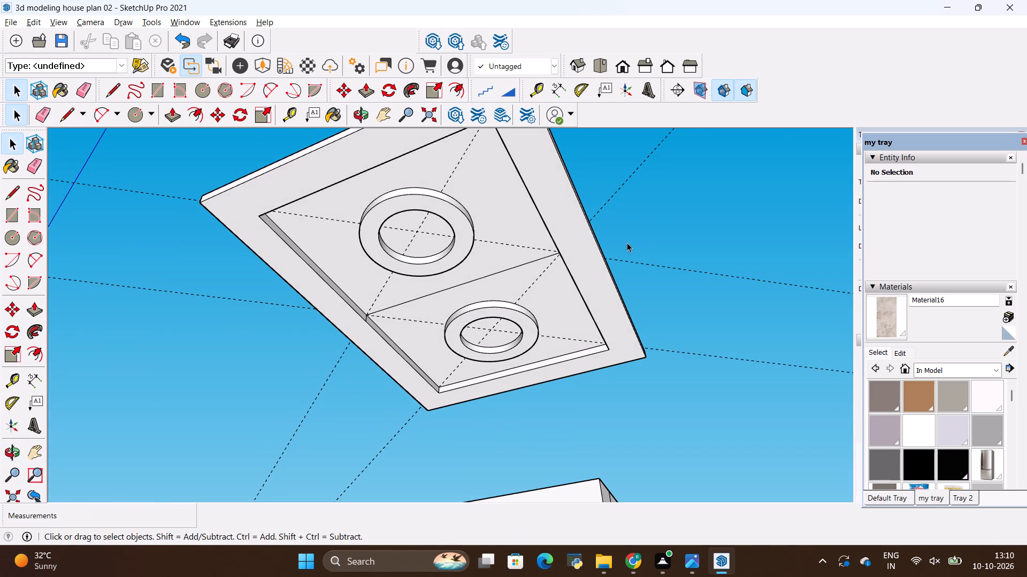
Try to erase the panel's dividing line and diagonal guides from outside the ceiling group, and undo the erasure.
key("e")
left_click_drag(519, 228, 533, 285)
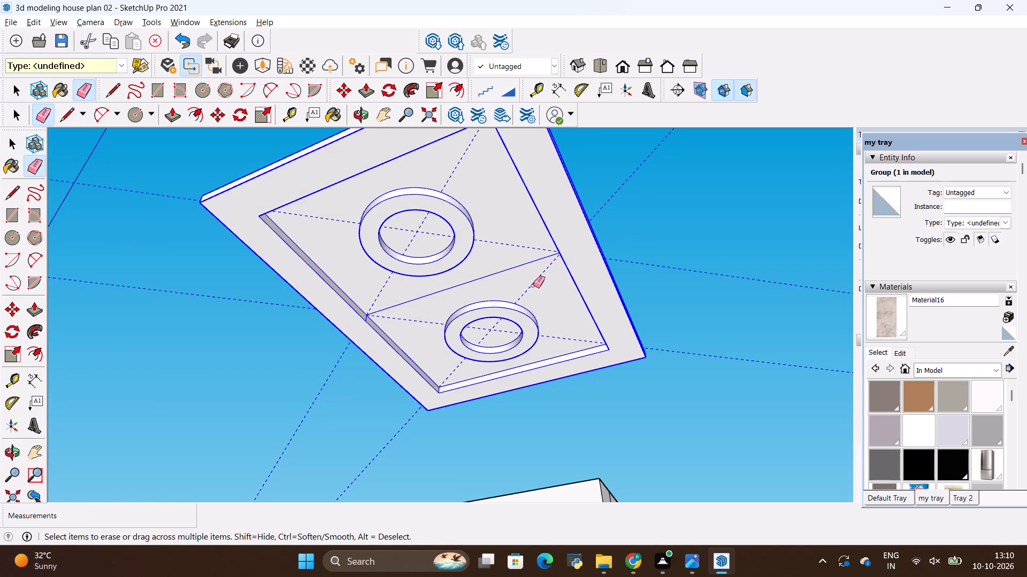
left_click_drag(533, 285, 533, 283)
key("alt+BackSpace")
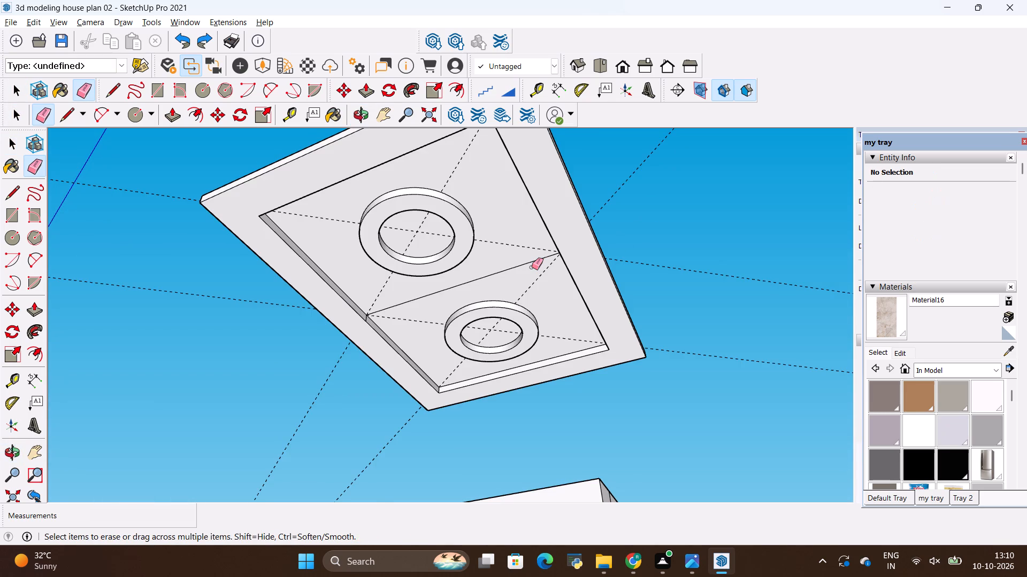
Inside the ceiling group, erase the panel's dividing line and the diagonal guide lines, and leave the group.
key("space")
double_click(460, 198)
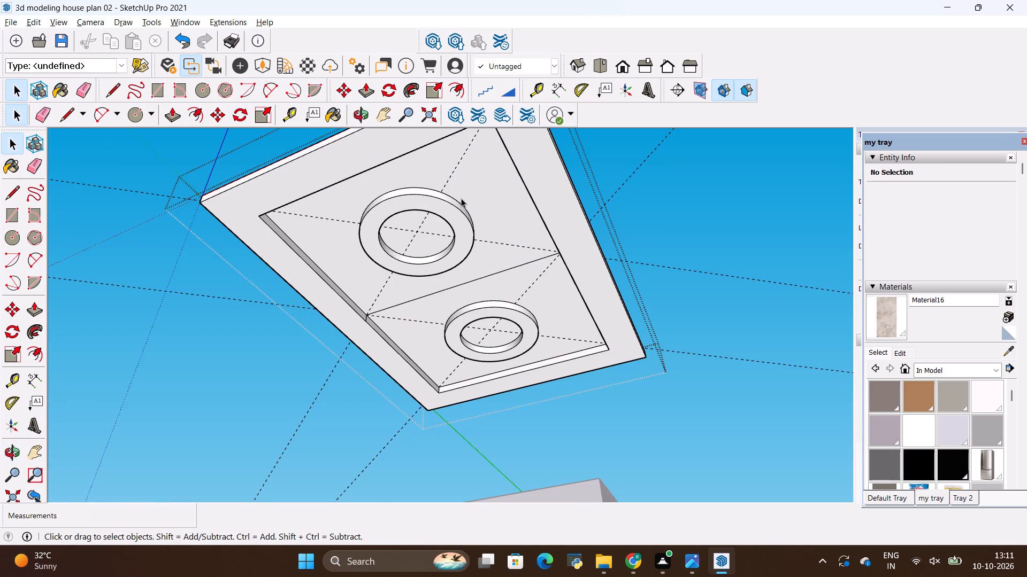
key("e")
left_click_drag(522, 226, 557, 288)
left_click_drag(370, 285, 384, 299)
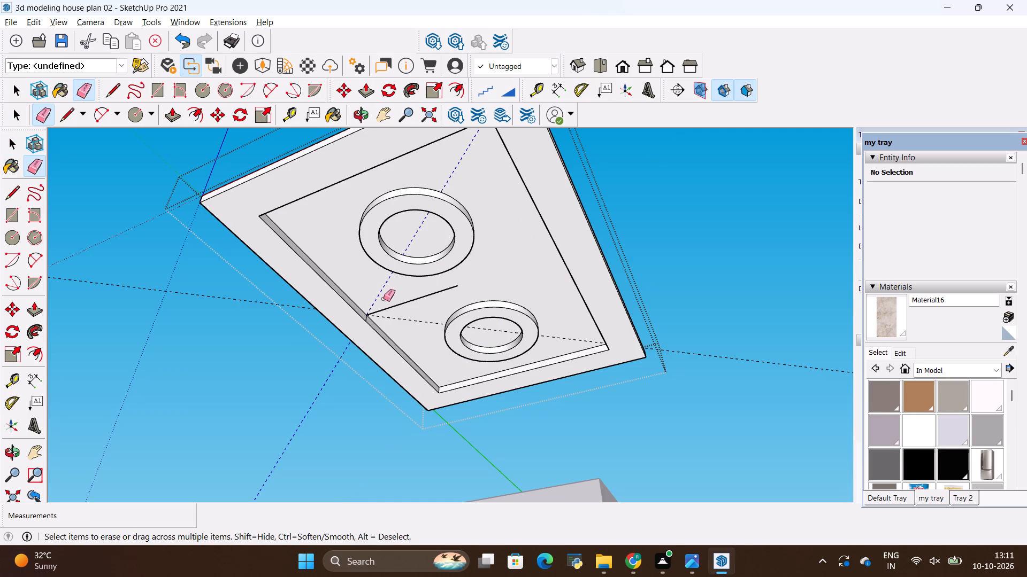
left_click_drag(384, 299, 392, 327)
key("space")
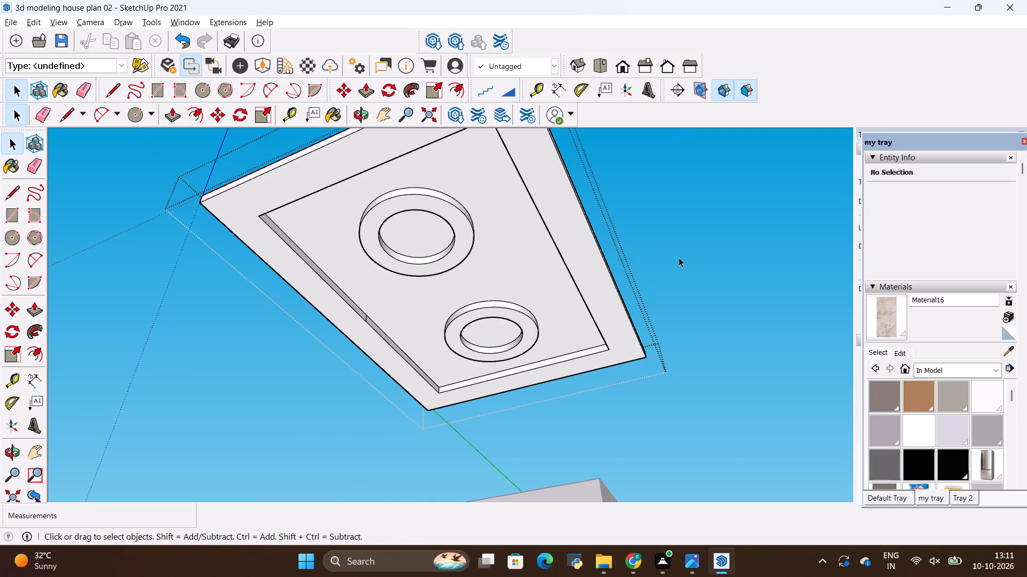
left_click(679, 258)
Examine the underside of the false ceiling, its raised border and both rings from several distances and angles.
scroll(603, 268, "down", 3)
middle_click_drag(301, 202, 332, 240)
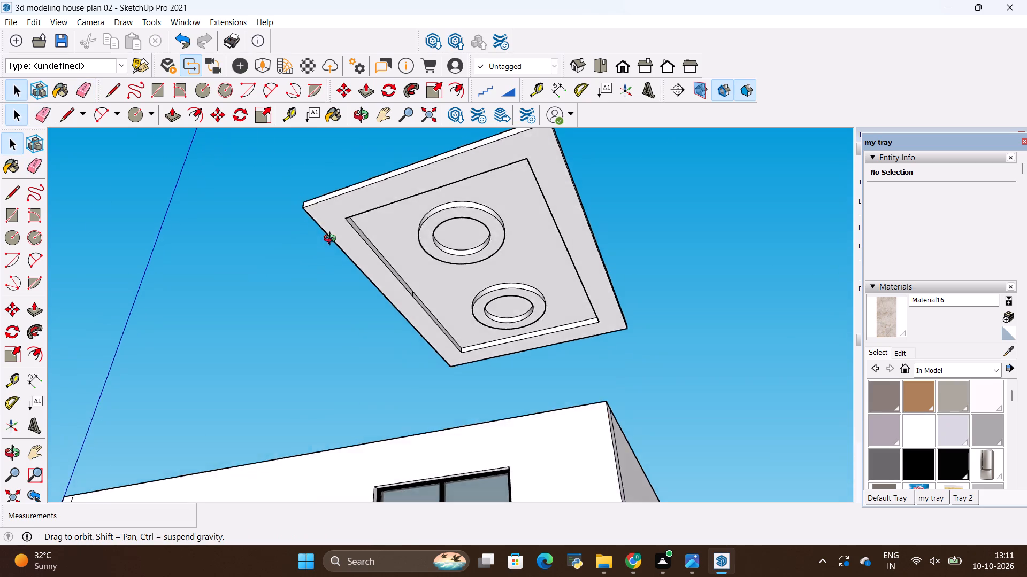
middle_click_drag(332, 240, 340, 232)
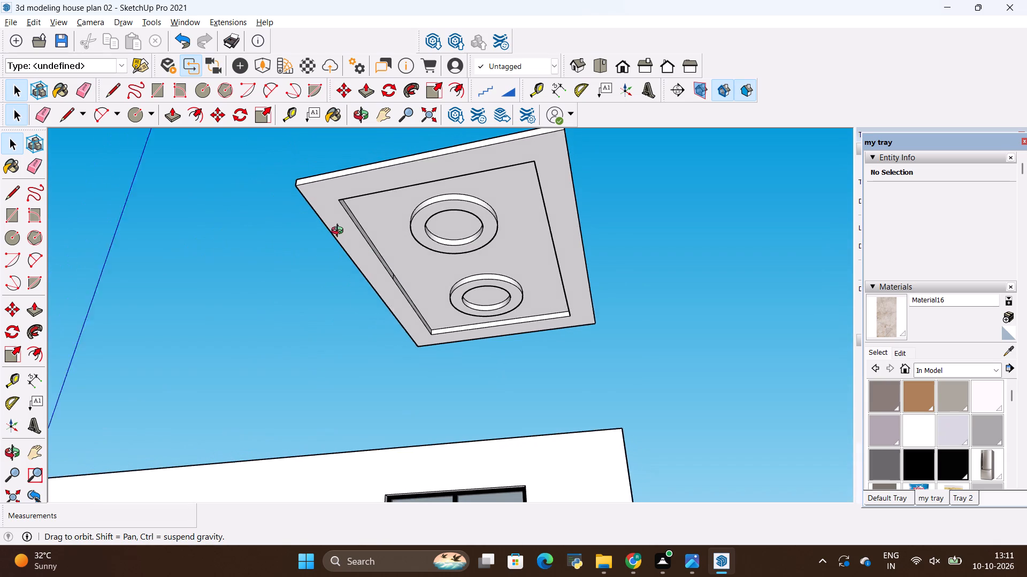
middle_click_drag(340, 232, 334, 231)
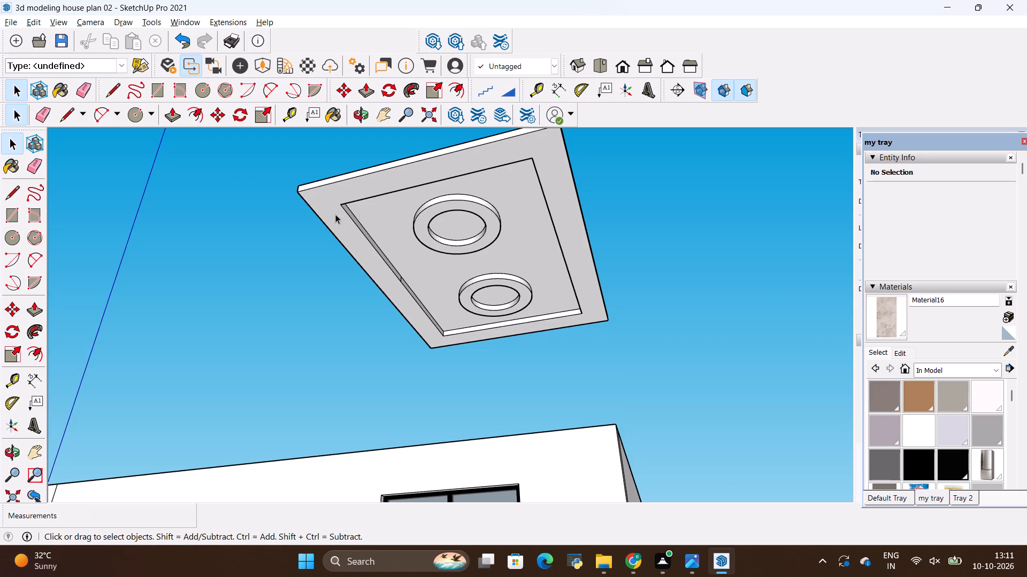
scroll(154, 165, "down", 1)
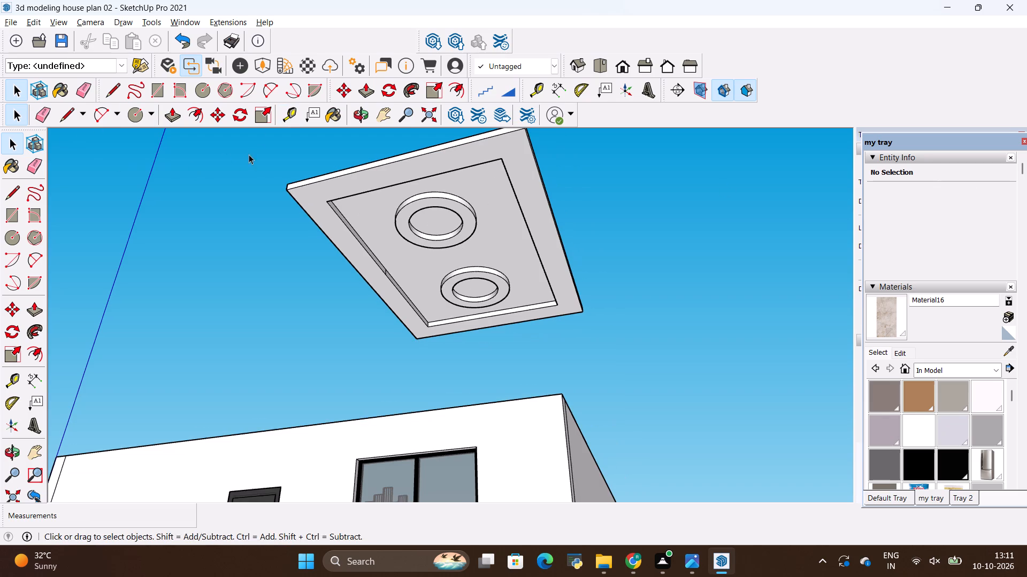
scroll(249, 154, "down", 1)
scroll(296, 71, "up", 2)
scroll(614, 309, "up", 2)
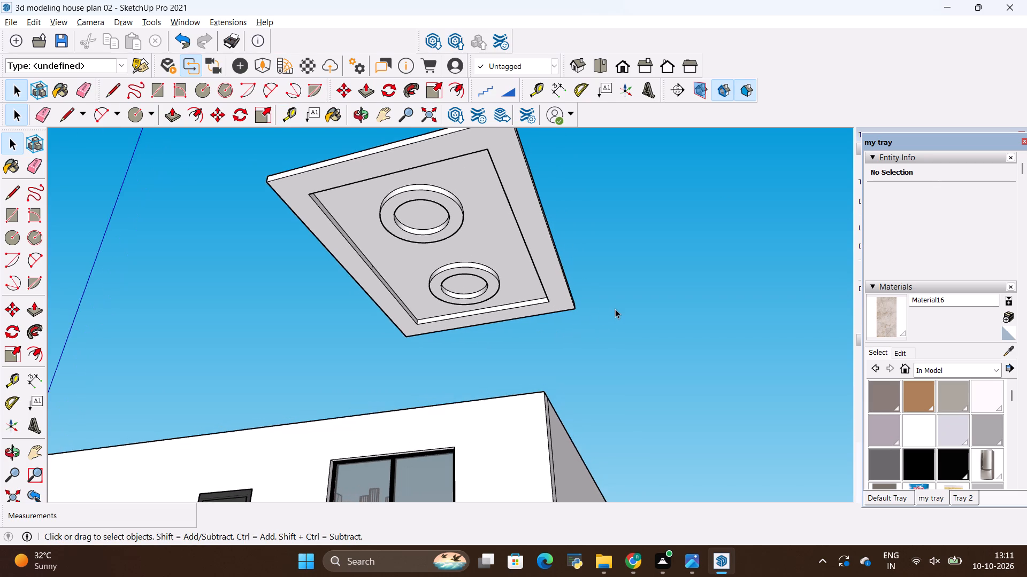
scroll(615, 309, "down", 5)
scroll(523, 167, "up", 8)
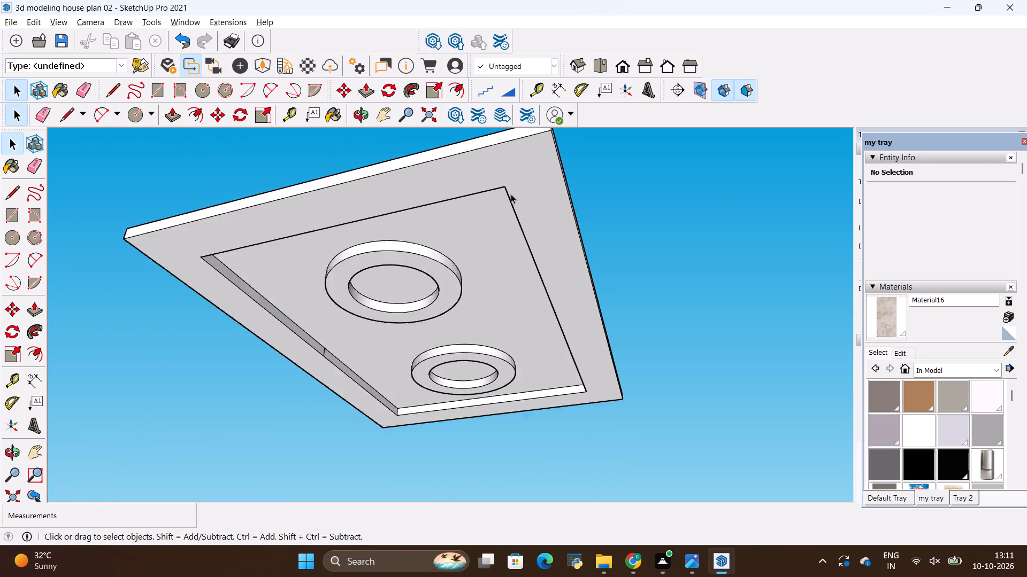
scroll(511, 194, "up", 1)
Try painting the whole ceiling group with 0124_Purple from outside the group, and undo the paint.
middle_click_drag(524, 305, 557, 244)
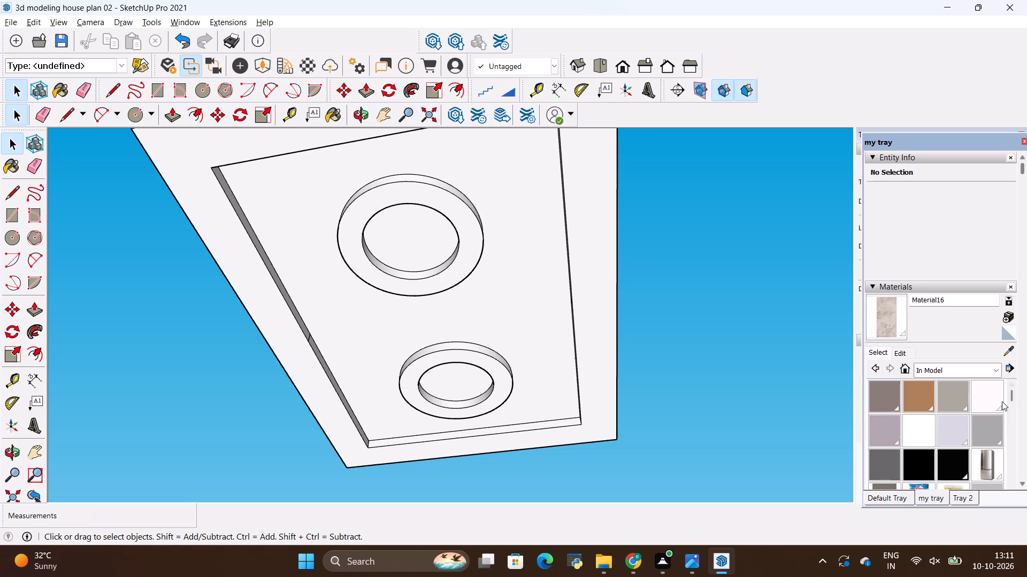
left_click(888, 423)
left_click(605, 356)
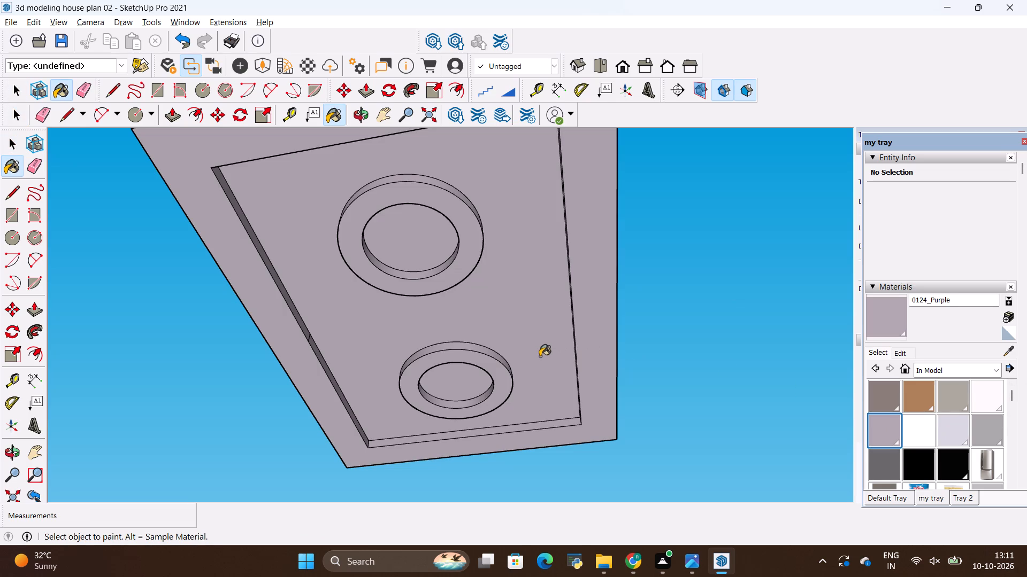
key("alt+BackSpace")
Inside the ceiling group, paint the border's underside and the bottom faces of both rings with 0124_Purple.
key("space")
double_click(541, 356)
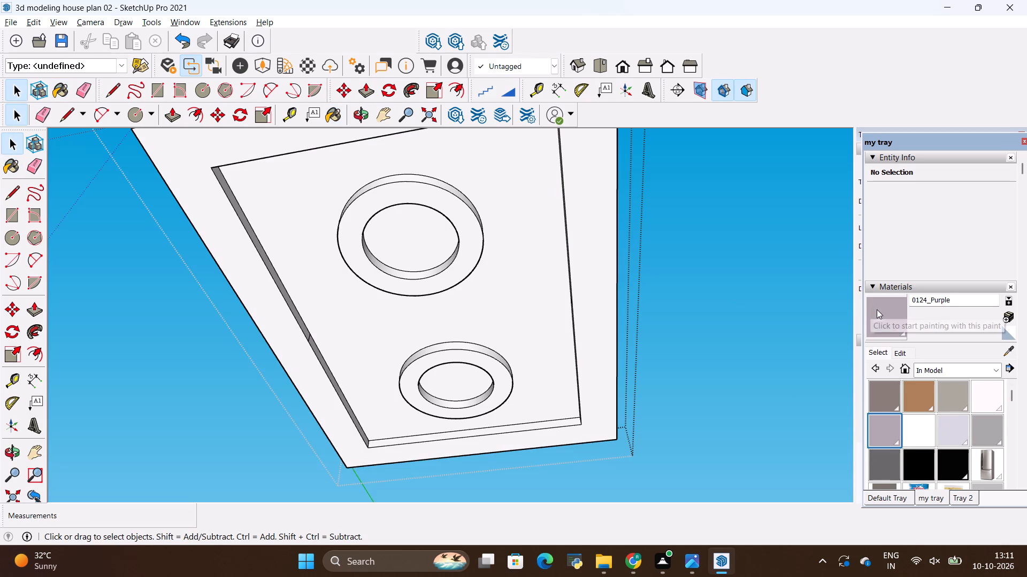
left_click_drag(879, 309, 874, 310)
left_click(599, 356)
scroll(495, 408, "up", 4)
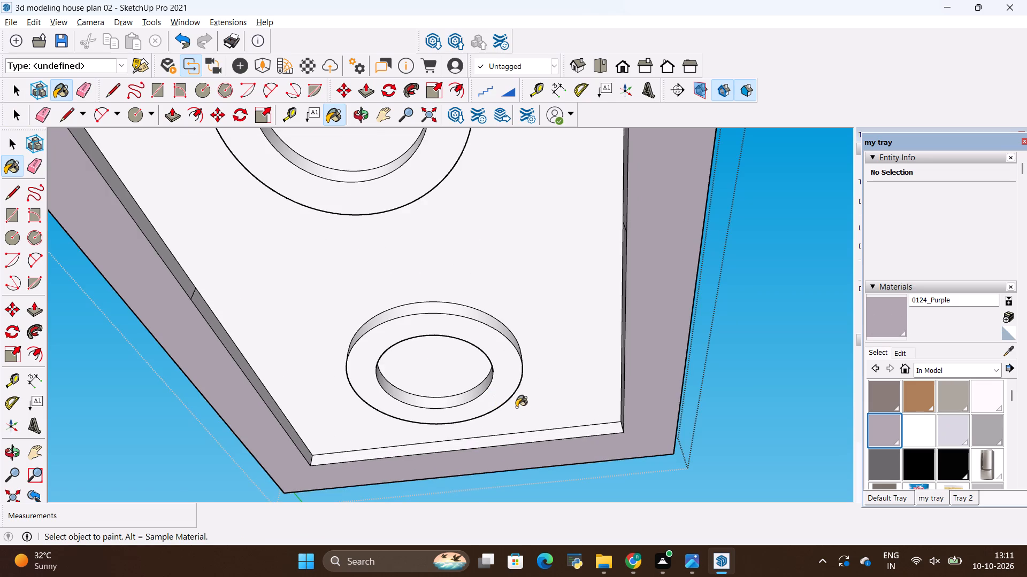
scroll(502, 402, "up", 3)
left_click(502, 378)
scroll(504, 378, "down", 11)
scroll(490, 270, "up", 4)
left_click(487, 270)
scroll(522, 453, "up", 7)
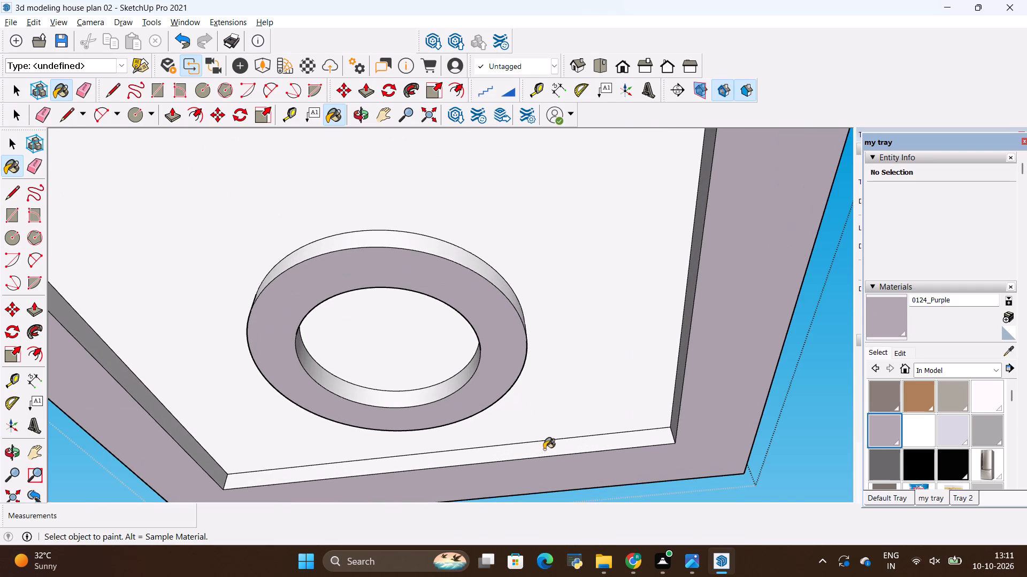
Paint the border's inner side faces around the recessed panel with 0124_Purple along the far short side and adjoining long sides.
left_click(544, 449)
middle_click_drag(584, 411, 690, 408)
left_click(690, 396)
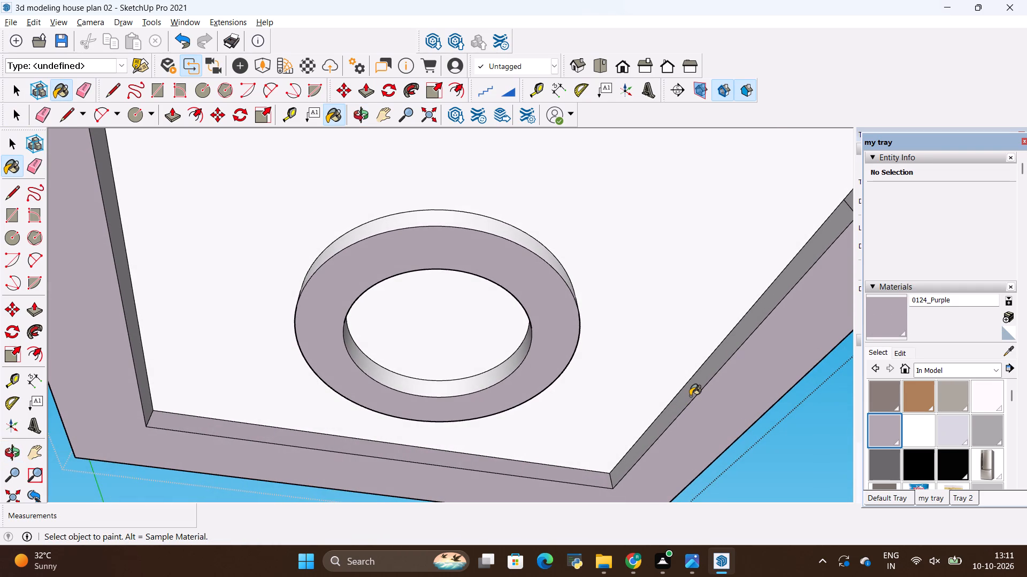
middle_click_drag(692, 394, 456, 399)
scroll(474, 253, "down", 3)
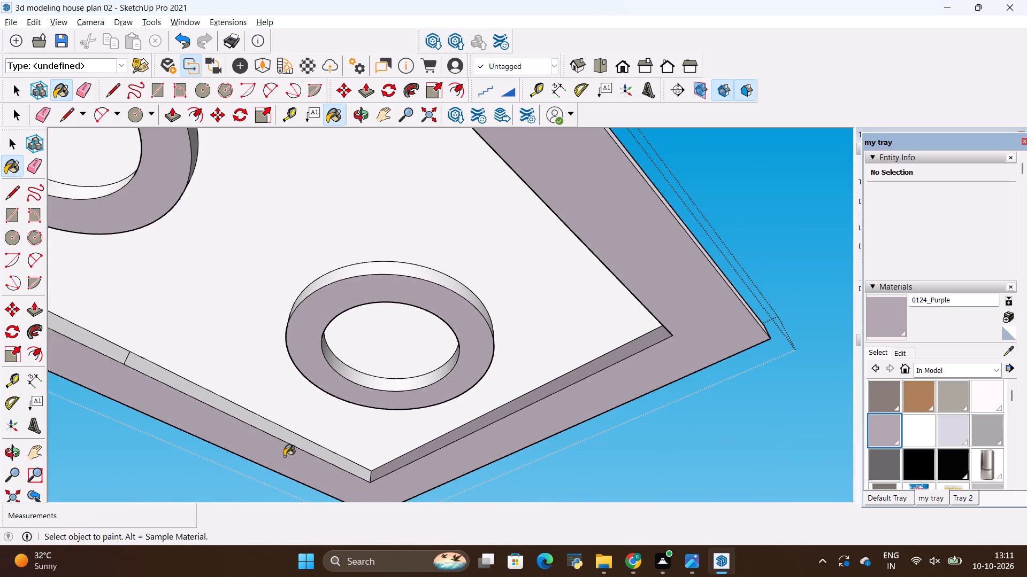
scroll(284, 456, "up", 9)
left_click(295, 428)
scroll(516, 390, "down", 11)
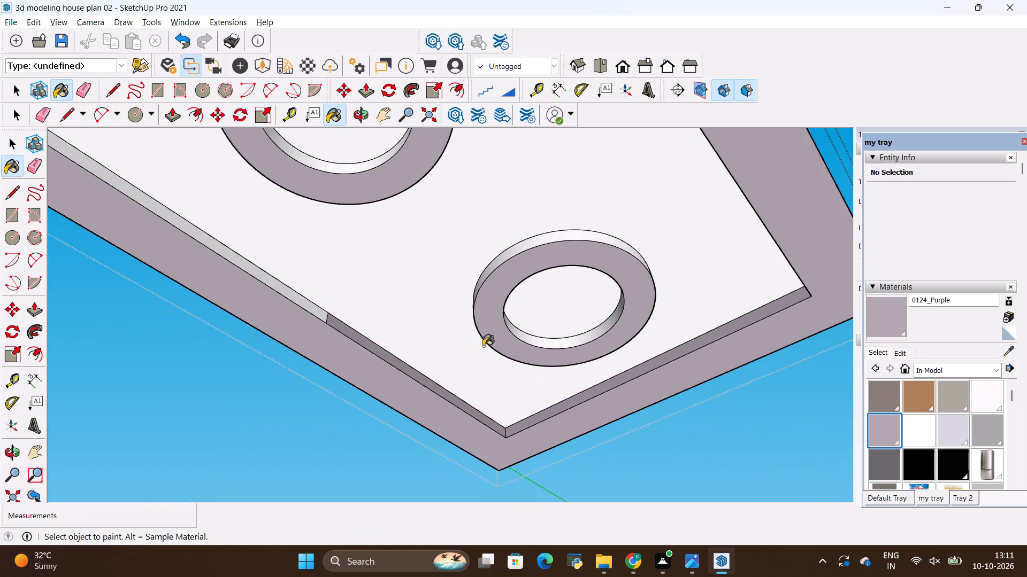
scroll(306, 312, "up", 5)
left_click(305, 298)
Paint the outer and inner side walls of both rings with 0124_Purple.
middle_click_drag(304, 320, 313, 321)
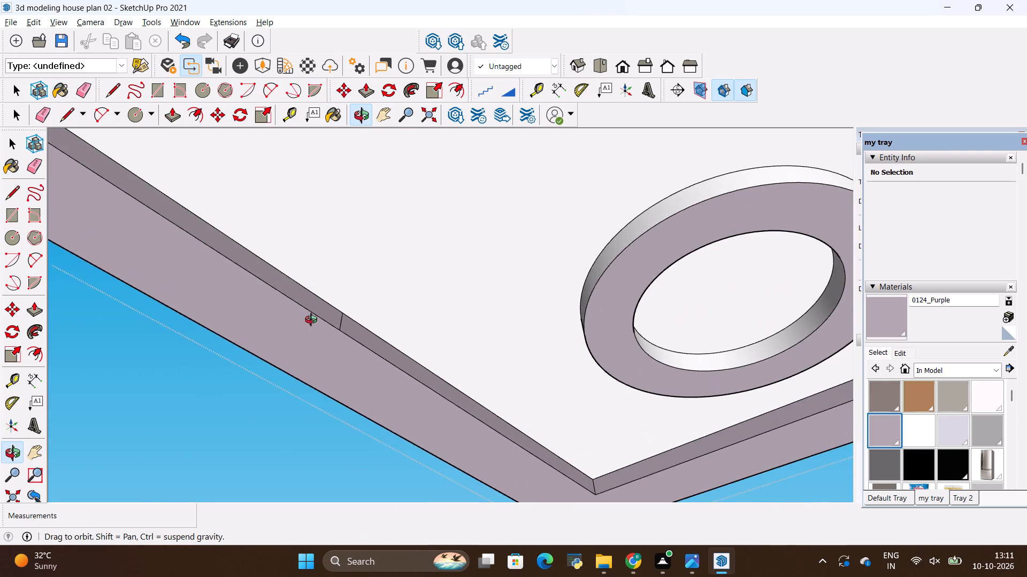
middle_click_drag(313, 321, 526, 383)
scroll(563, 335, "up", 6)
left_click(585, 316)
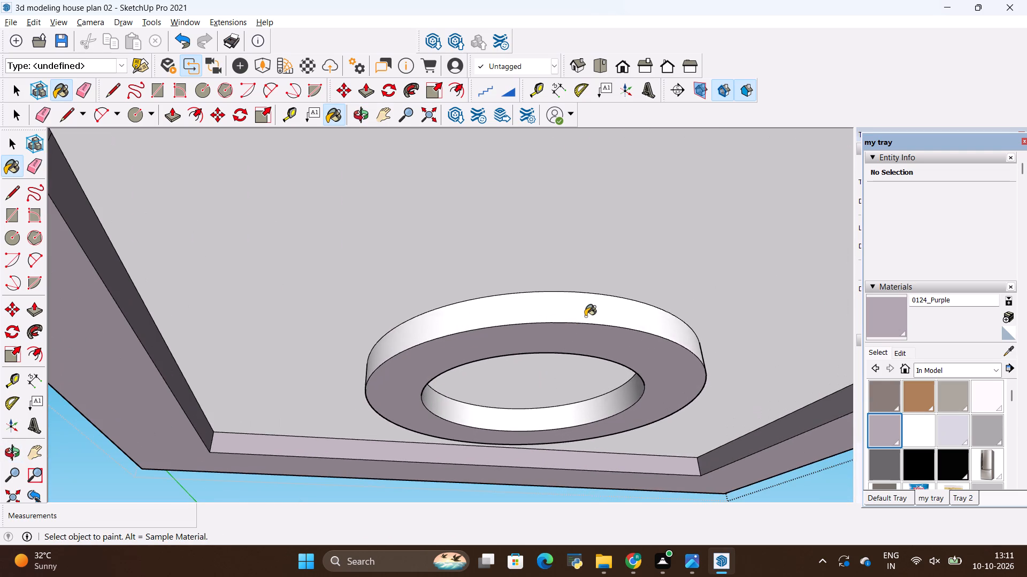
left_click(590, 416)
scroll(527, 426, "down", 2)
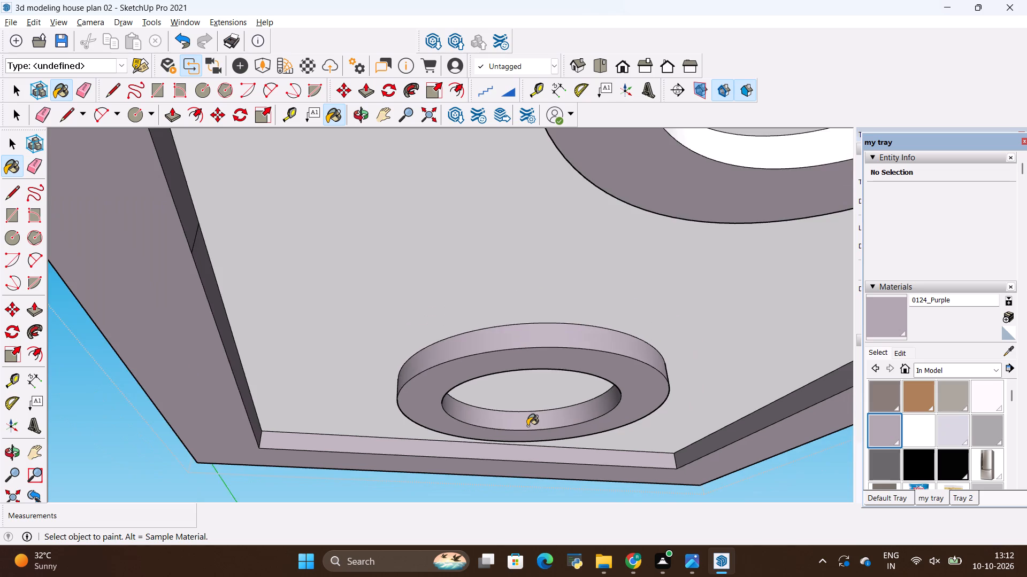
scroll(527, 426, "down", 5)
scroll(712, 165, "up", 4)
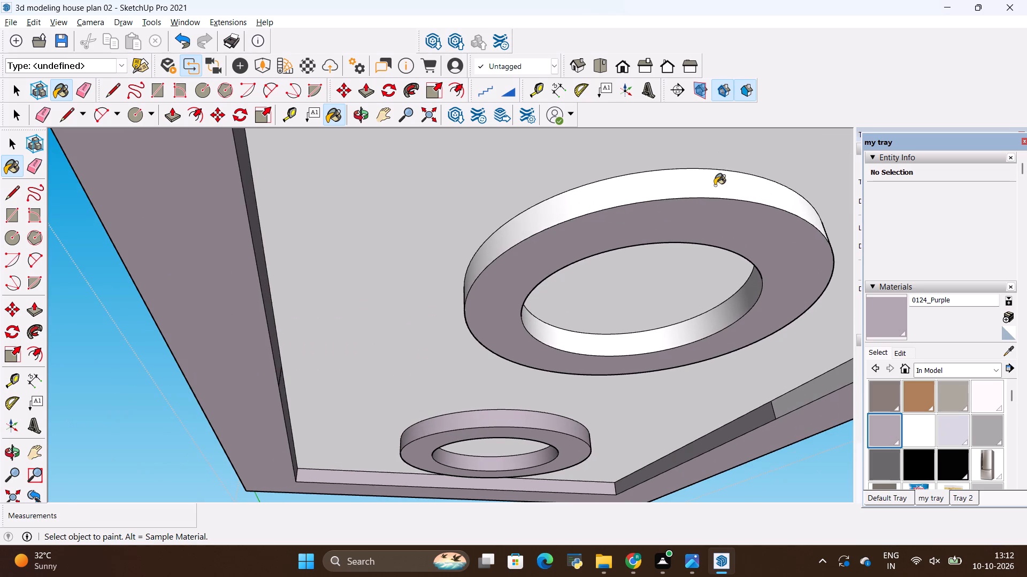
left_click(715, 185)
scroll(683, 321, "up", 2)
left_click(682, 344)
scroll(478, 352, "down", 9)
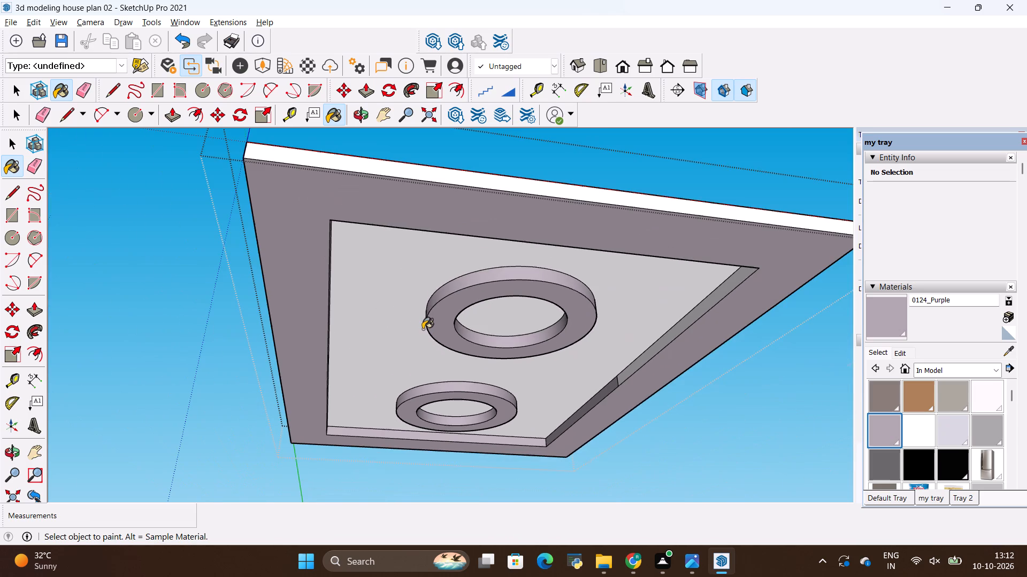
Paint the ceiling's white outer edge face with 0124_Purple and leave the group.
scroll(407, 152, "up", 2)
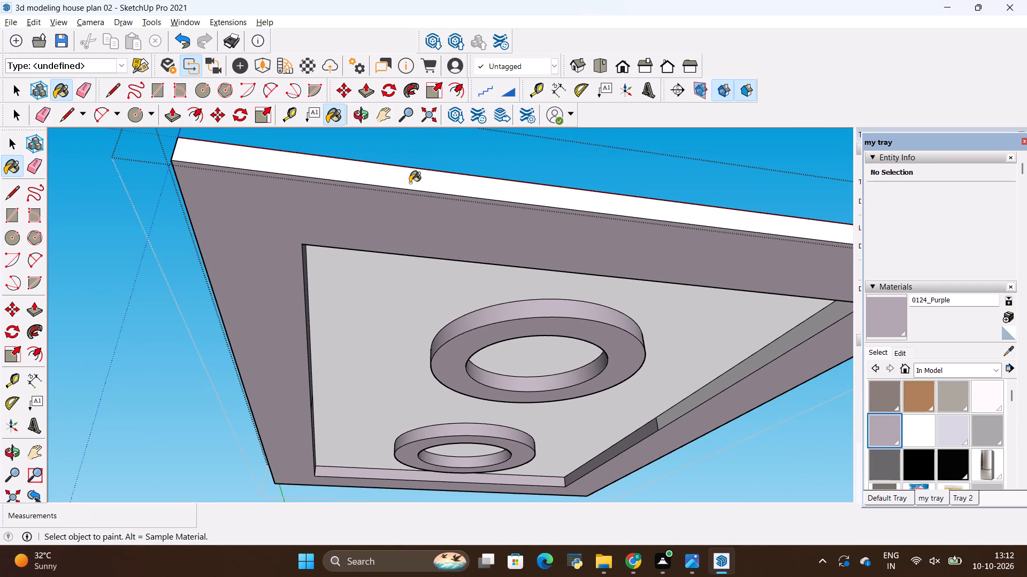
left_click(410, 183)
key("space")
left_click(108, 373)
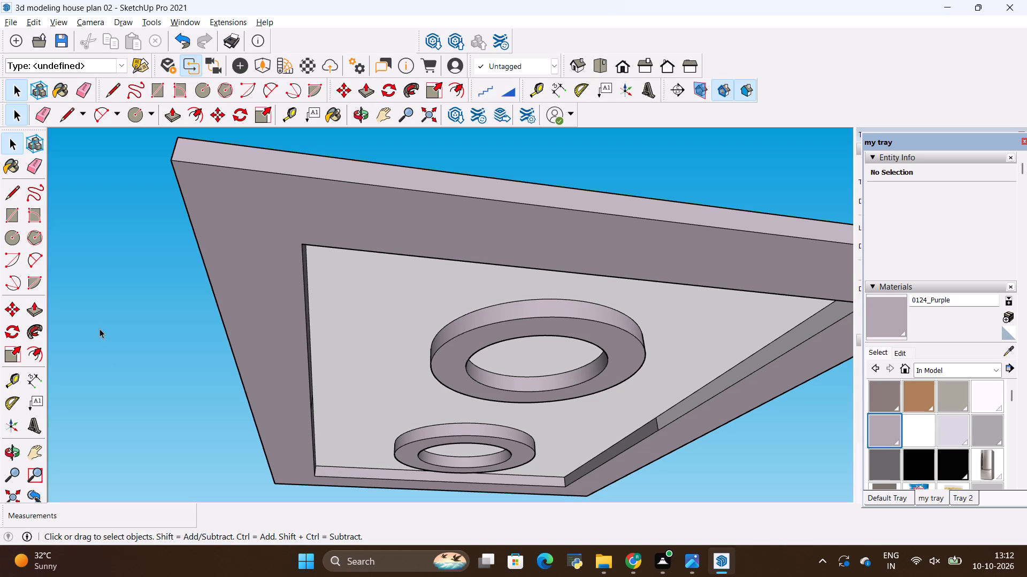
left_click(99, 329)
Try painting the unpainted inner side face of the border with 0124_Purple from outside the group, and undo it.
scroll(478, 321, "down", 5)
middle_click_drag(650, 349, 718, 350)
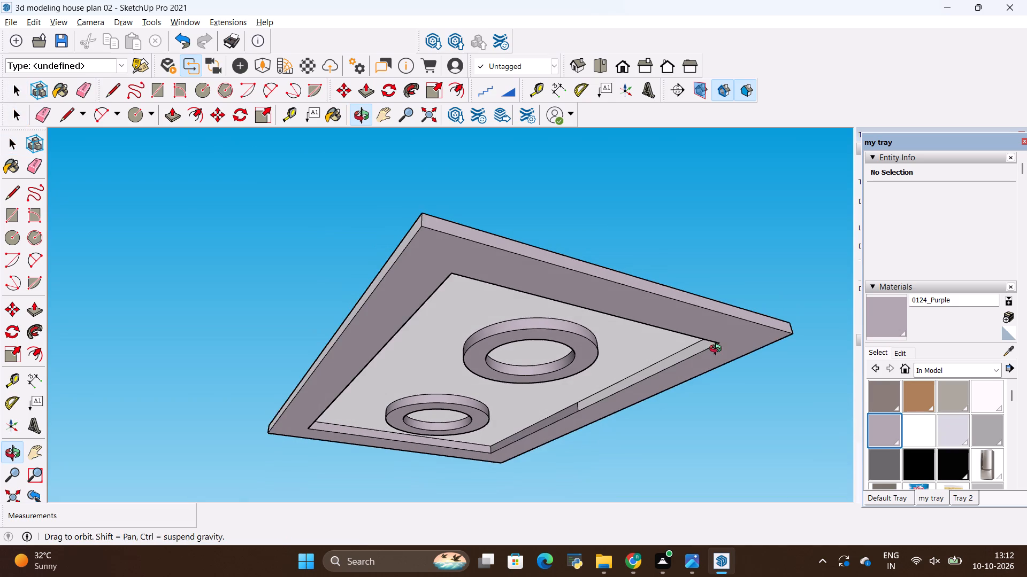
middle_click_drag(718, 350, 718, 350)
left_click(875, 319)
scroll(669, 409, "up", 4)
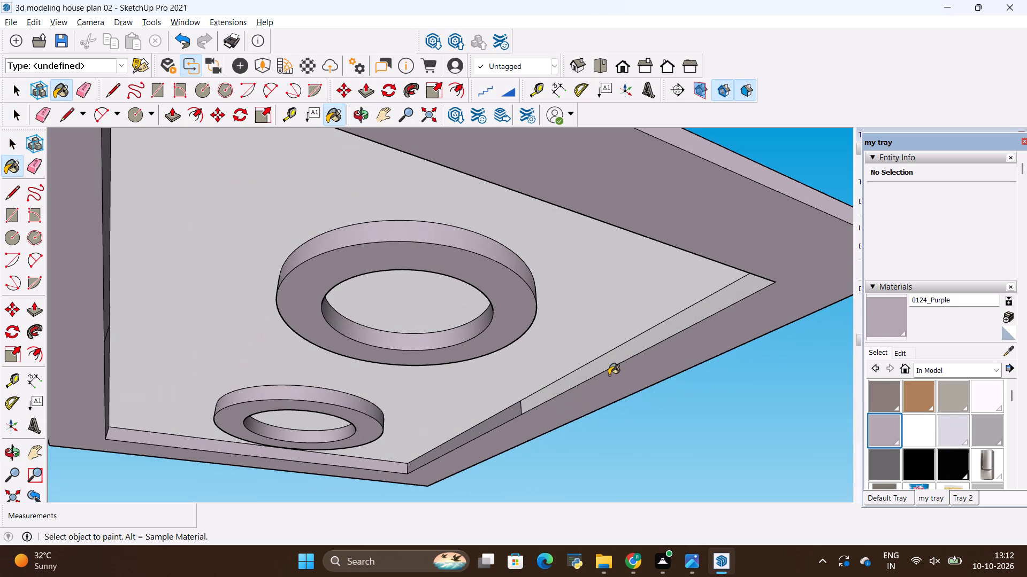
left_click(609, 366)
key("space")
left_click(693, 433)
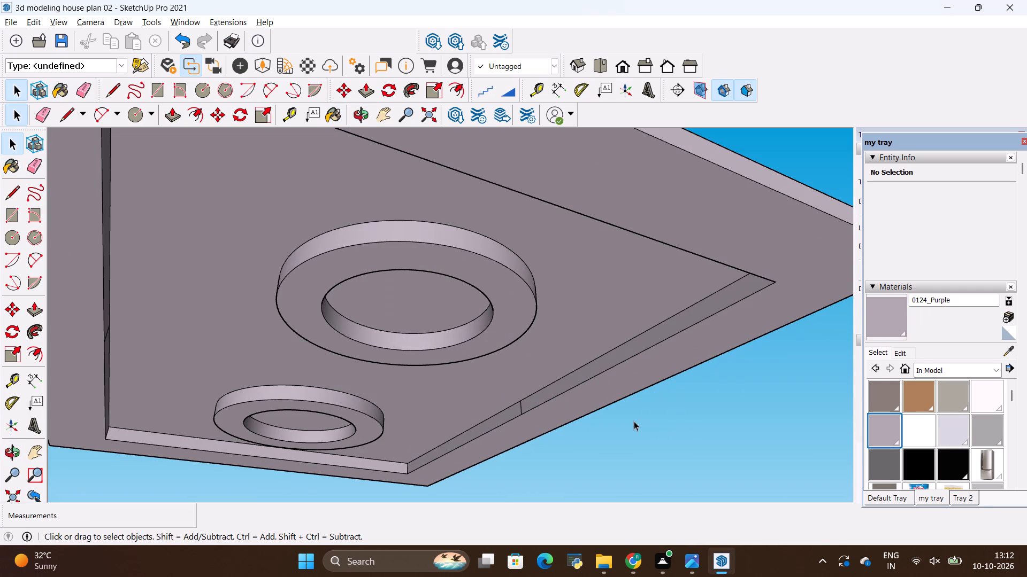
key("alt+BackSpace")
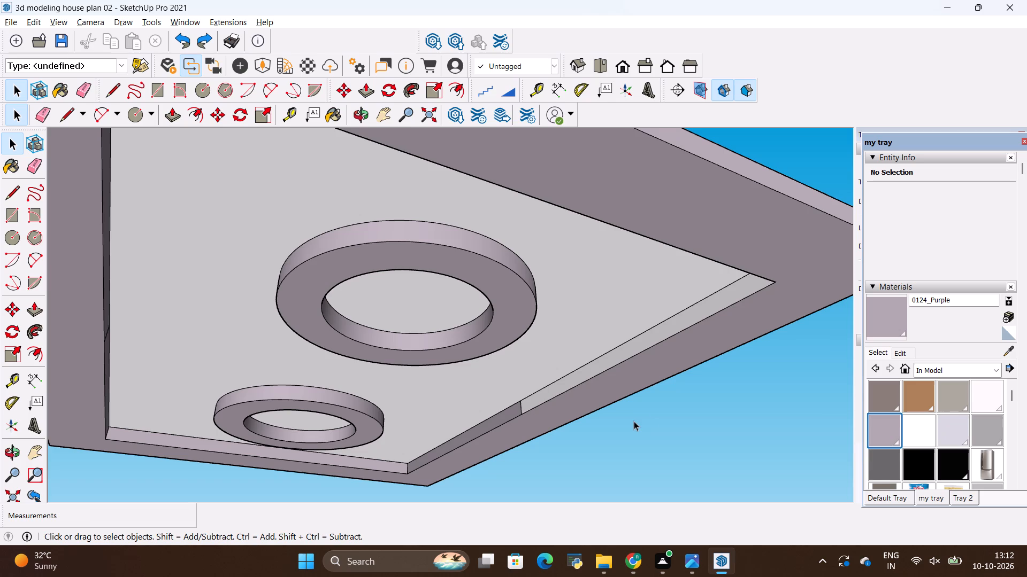
Inside the ceiling group, paint the remaining unpainted inner side face of the border with 0124_Purple, and leave the group.
double_click(611, 313)
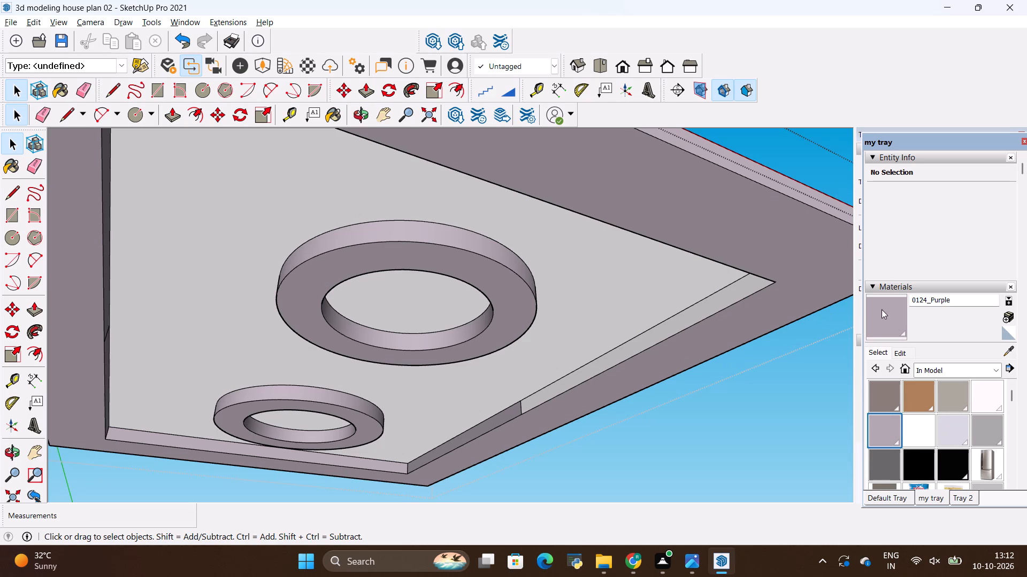
left_click(882, 309)
scroll(706, 342, "up", 3)
left_click(683, 311)
scroll(648, 396, "down", 9)
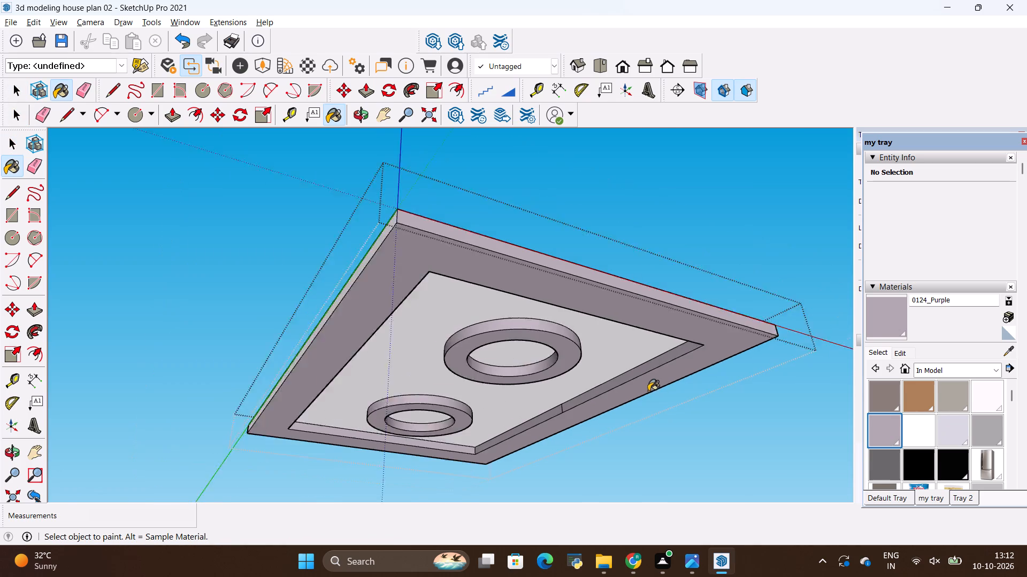
scroll(648, 391, "down", 2)
key("space")
left_click(693, 278)
Move the false ceiling group down by its corner onto the matching inner top corner of the living room walls.
scroll(511, 349, "down", 5)
middle_click_drag(604, 351, 494, 358)
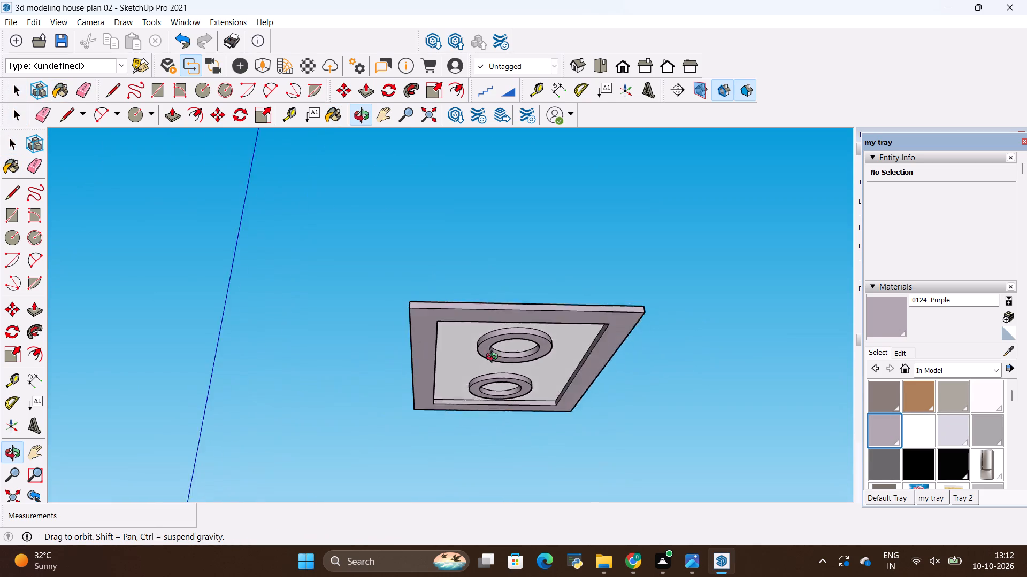
middle_click_drag(494, 358, 606, 443)
scroll(512, 271, "down", 9)
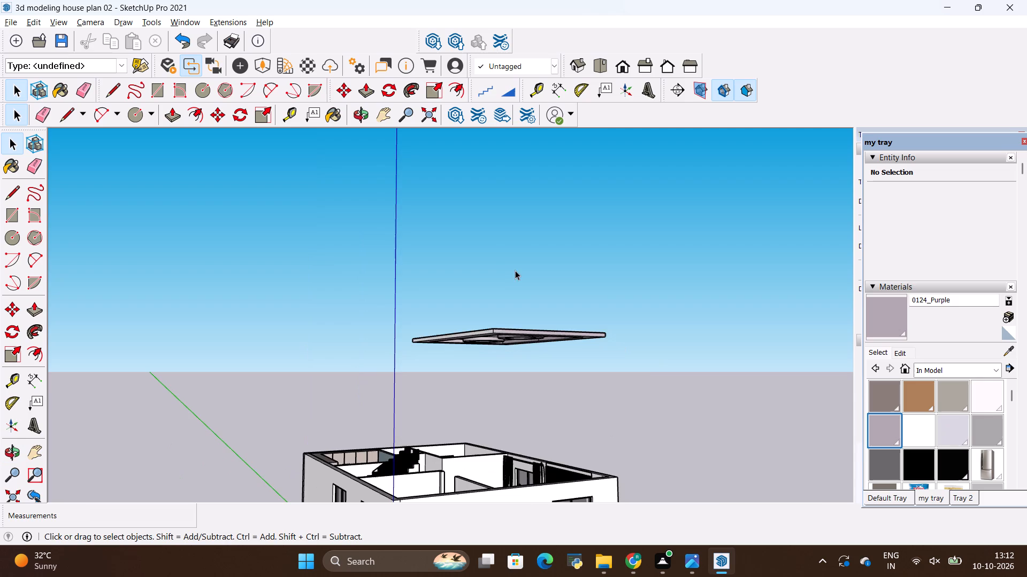
scroll(515, 270, "down", 2)
middle_click_drag(524, 247, 440, 409)
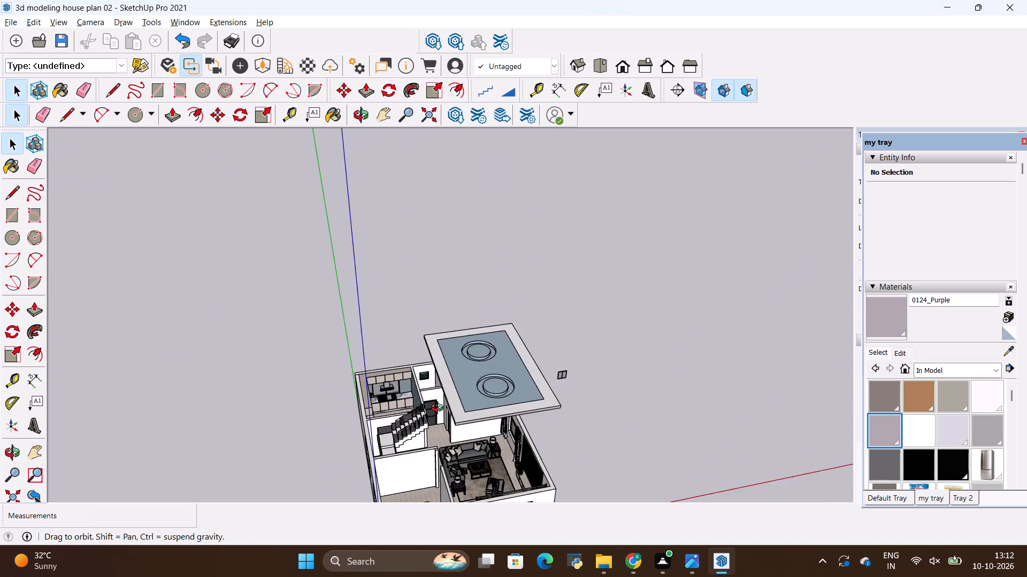
middle_click_drag(440, 409, 439, 409)
scroll(456, 406, "down", 3)
left_click(510, 379)
key("m")
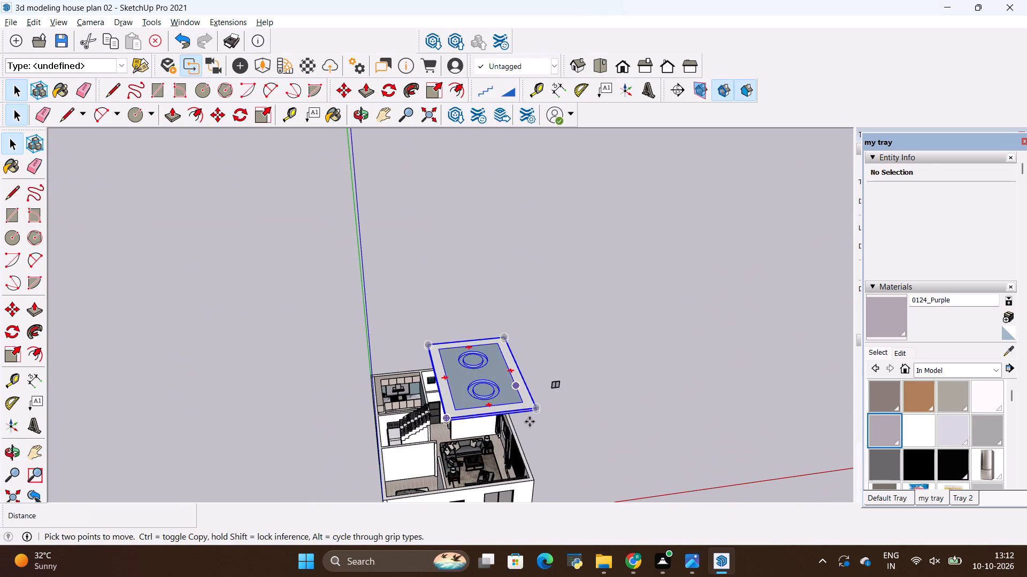
left_click(538, 407)
scroll(441, 369, "down", 5)
scroll(510, 463, "up", 13)
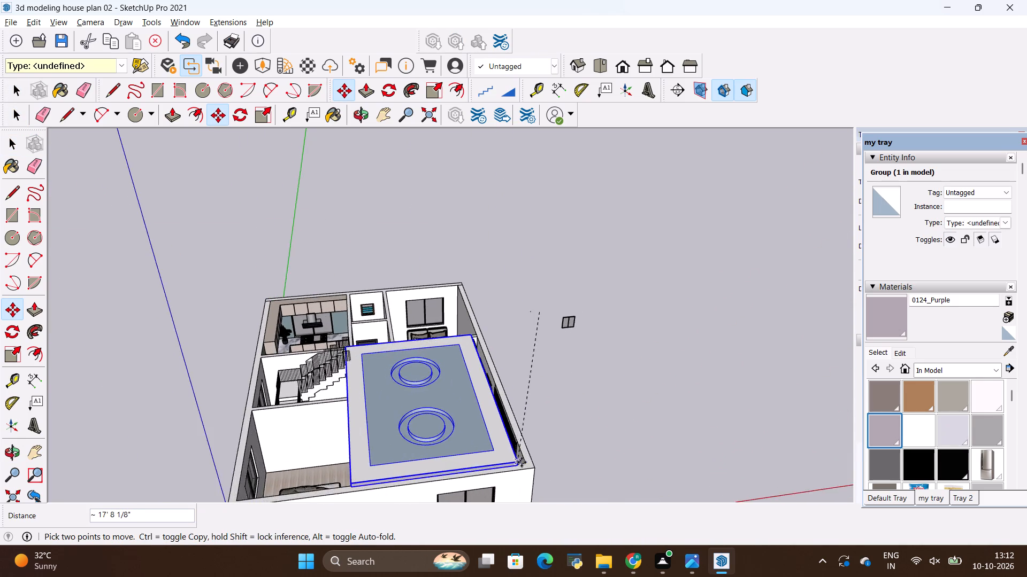
left_click(532, 464)
key("space")
left_click(594, 441)
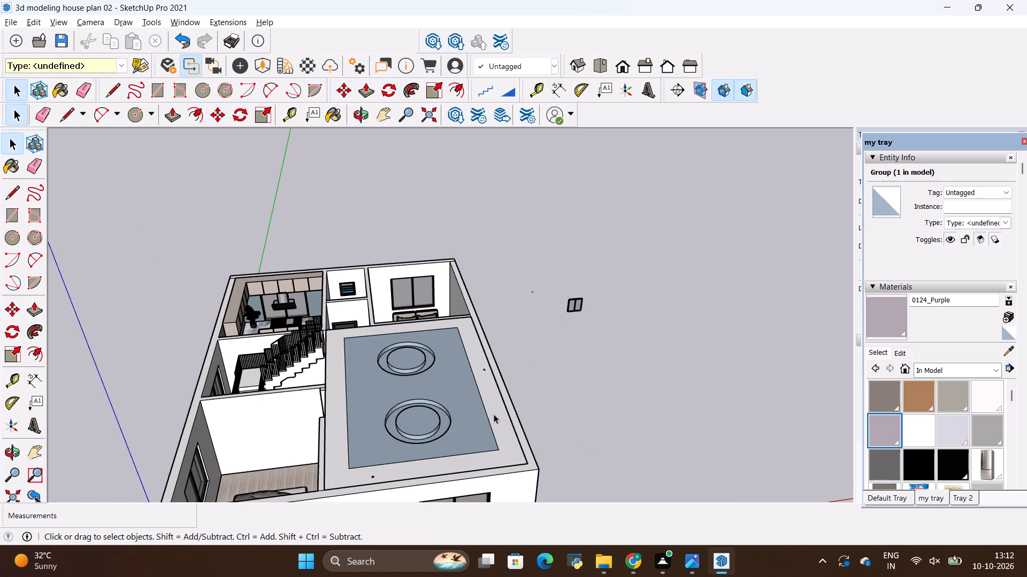
Examine the placed false ceiling from inside the living room, looking over the sofa towards the TV wall.
scroll(246, 369, "down", 3)
middle_click_drag(232, 369, 612, 346)
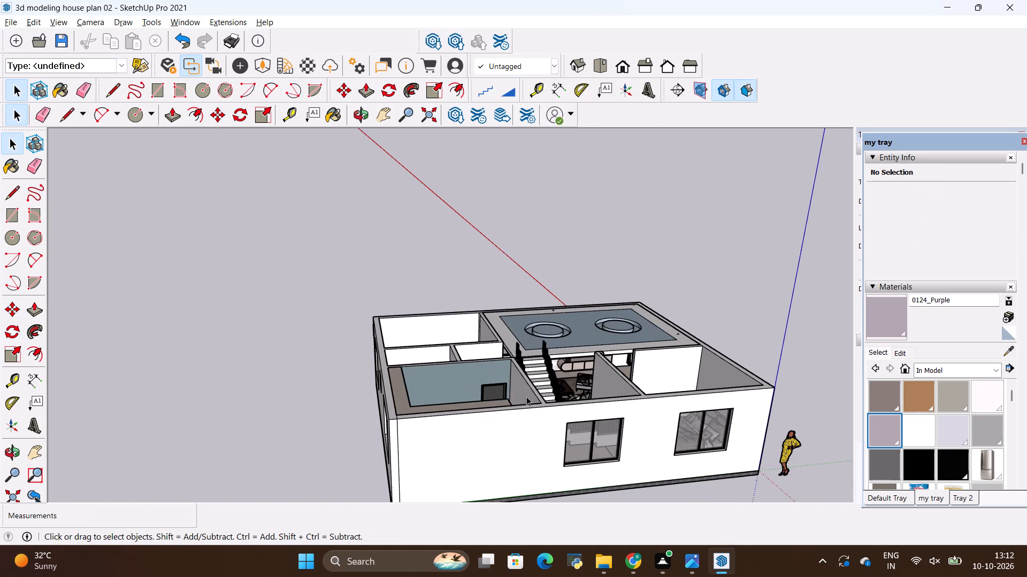
scroll(571, 382, "up", 18)
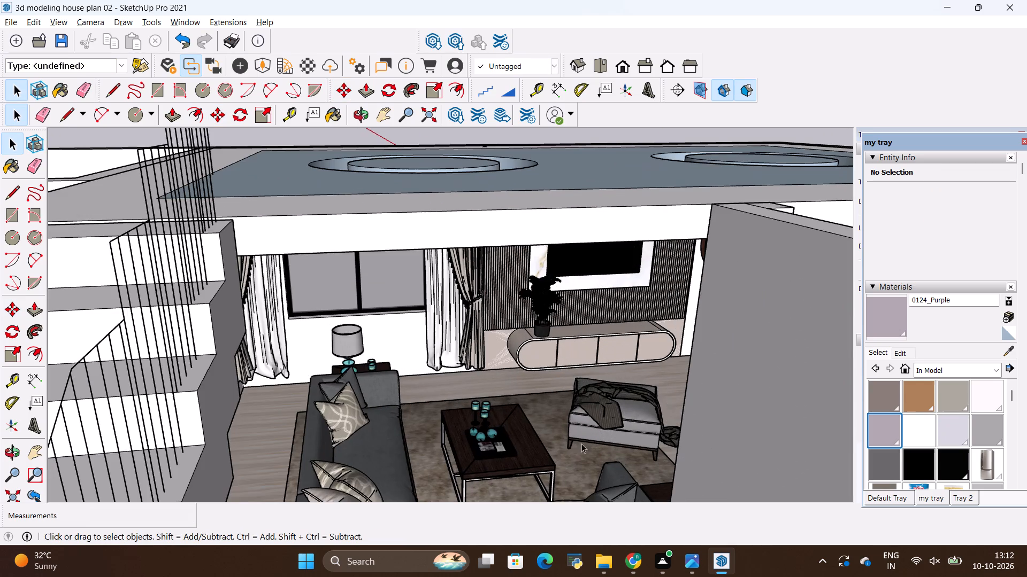
middle_click_drag(573, 448, 593, 386)
scroll(579, 311, "up", 2)
middle_click_drag(629, 385, 692, 395)
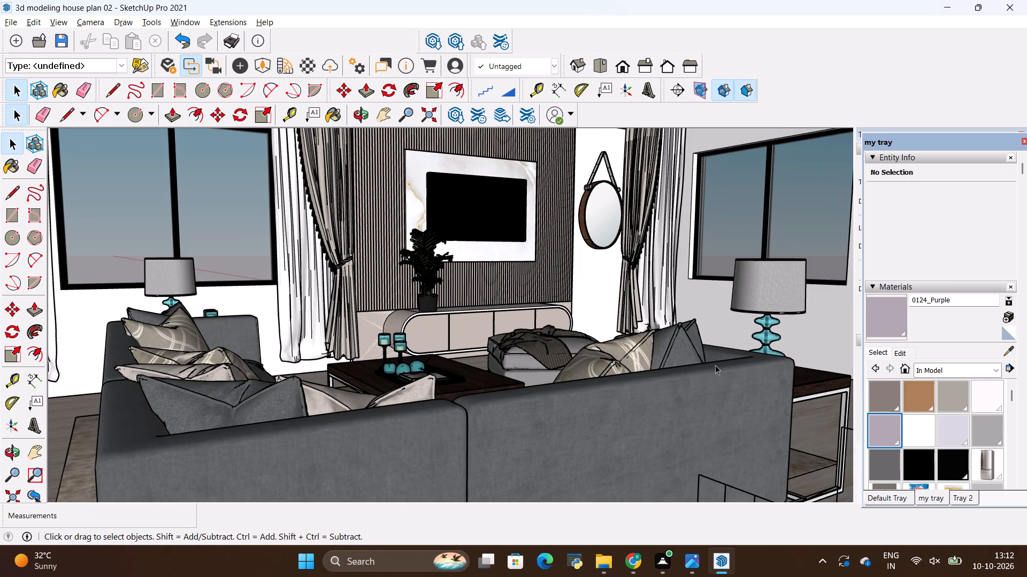
middle_click_drag(718, 316, 718, 307)
middle_click(718, 303)
middle_click(718, 294)
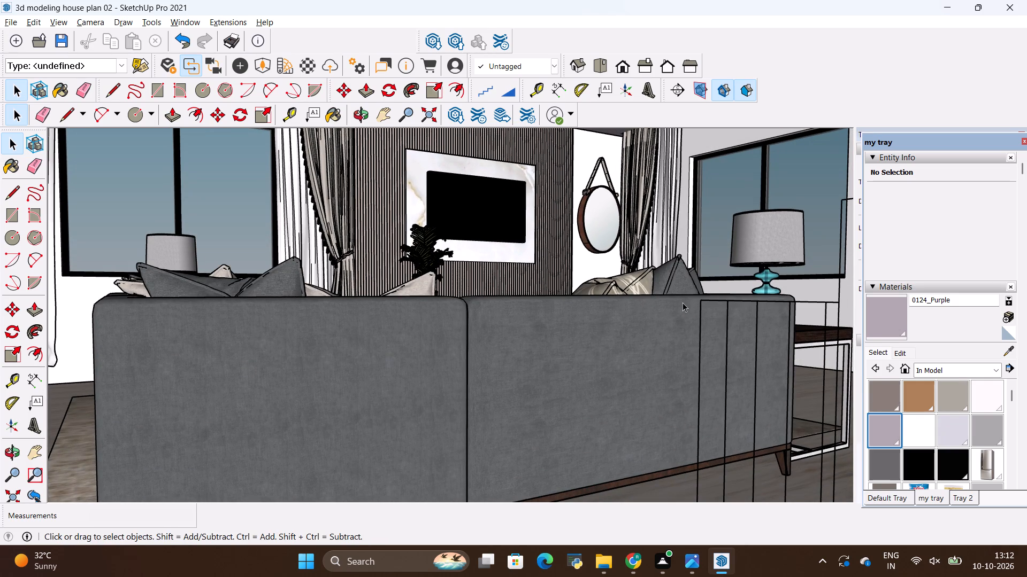
middle_click_drag(679, 300, 661, 440, "shift")
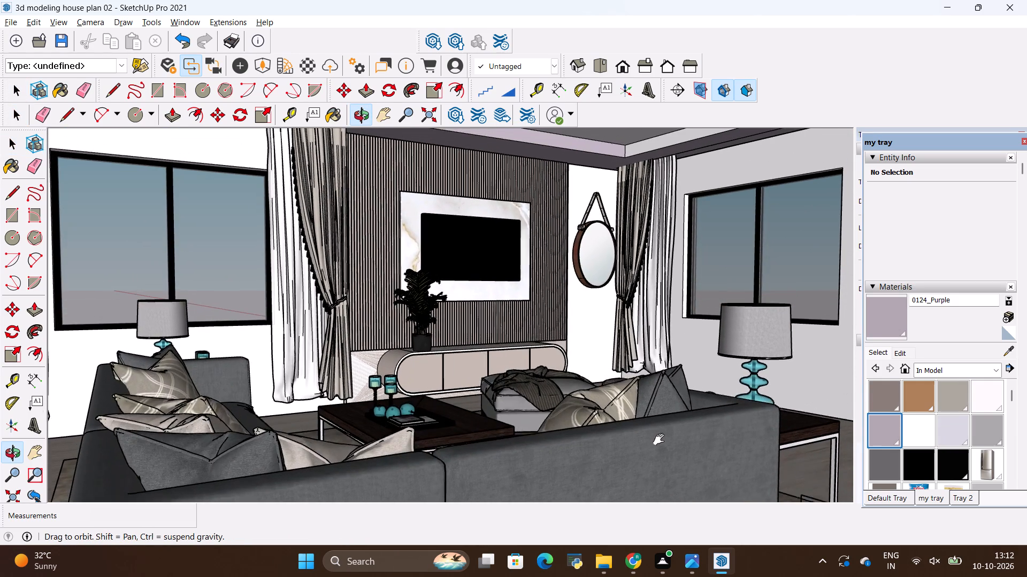
middle_click_drag(661, 440, 655, 493, "shift")
scroll(621, 389, "down", 1)
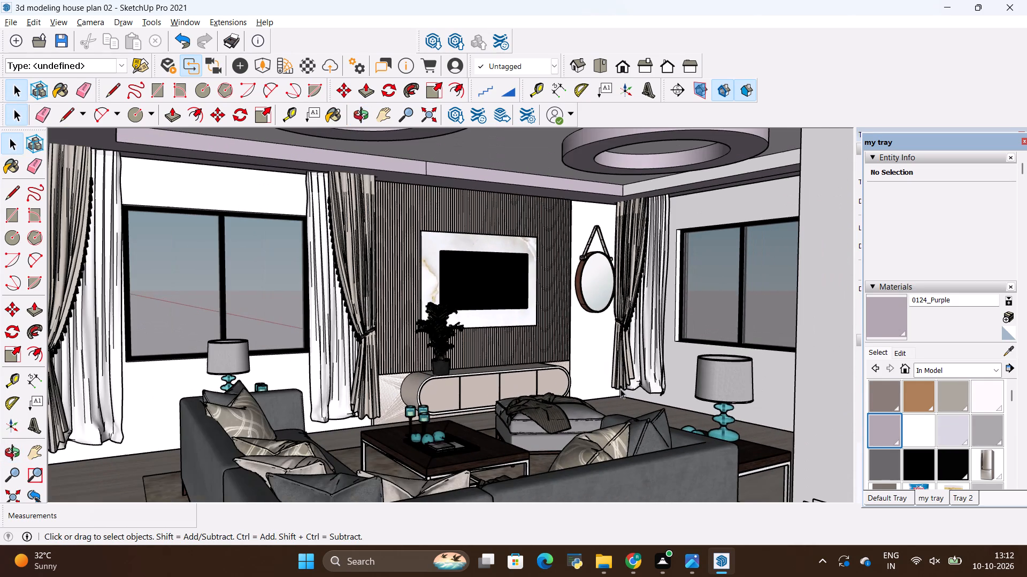
middle_click_drag(585, 380, 581, 353)
middle_click_drag(552, 327, 556, 352, "shift")
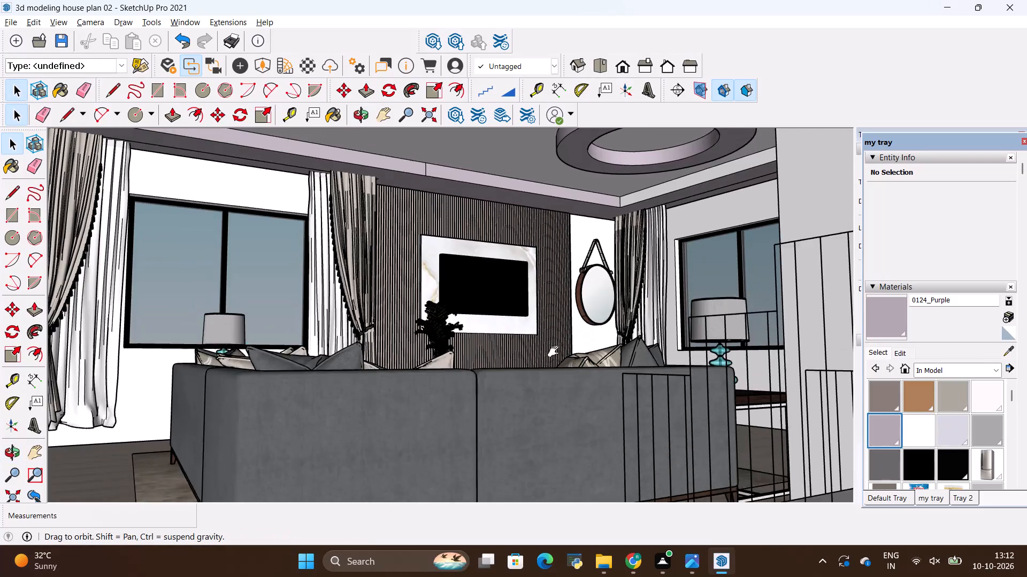
middle_click_drag(556, 352, 561, 366, "shift")
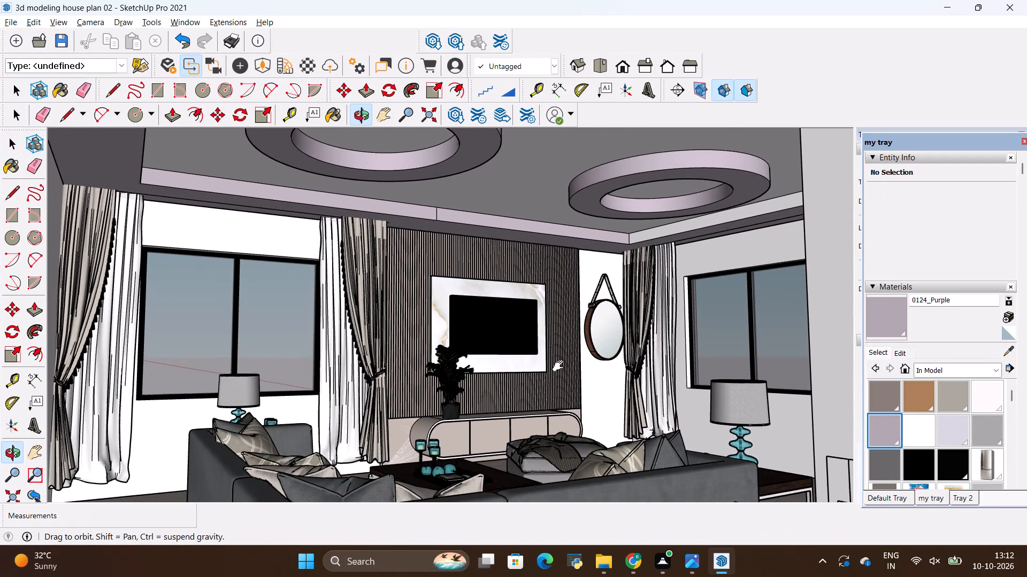
middle_click_drag(561, 366, 522, 339, "shift")
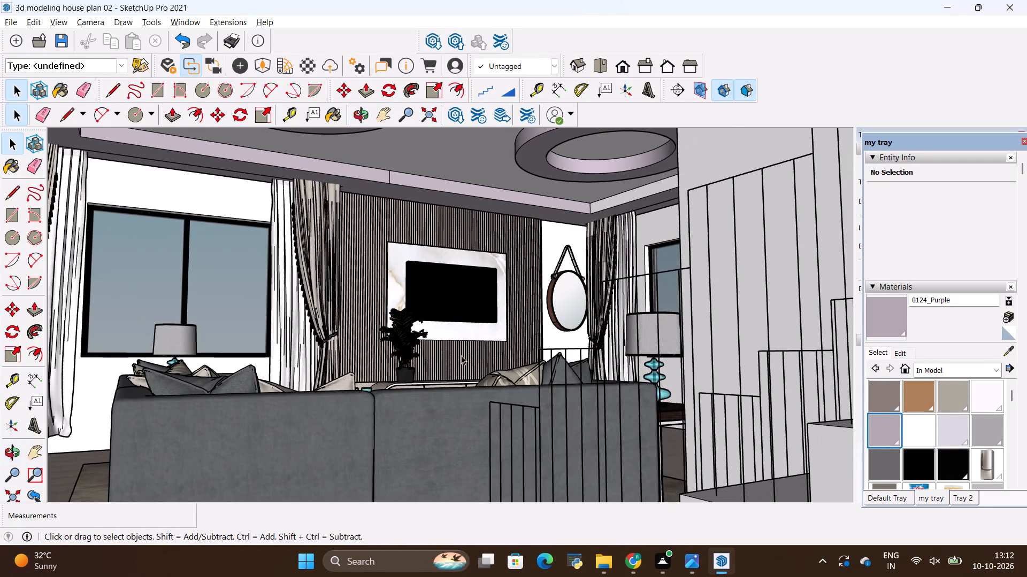
middle_click_drag(463, 358, 484, 358)
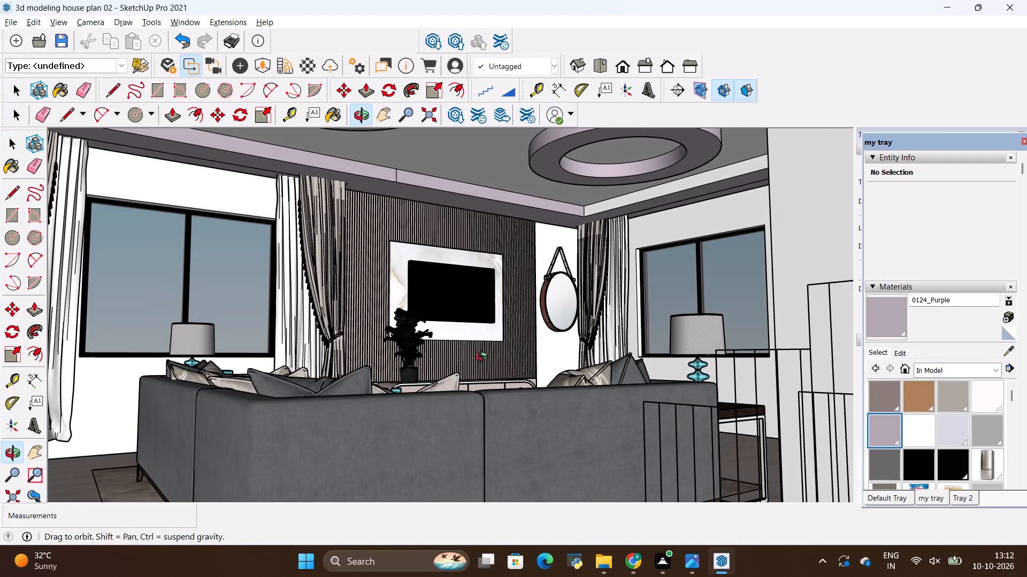
middle_click_drag(484, 358, 484, 358)
middle_click_drag(532, 323, 530, 344, "shift")
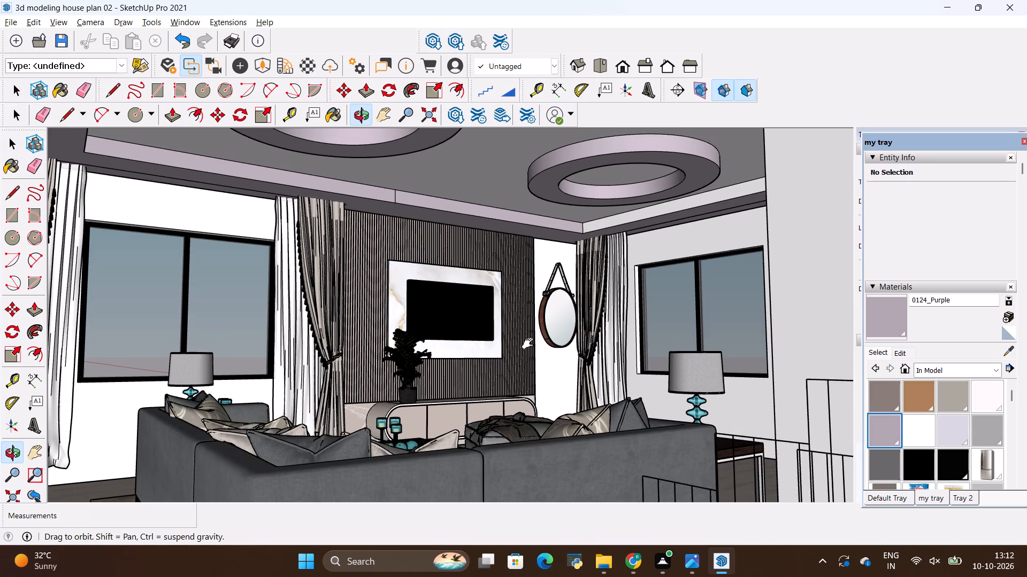
middle_click_drag(530, 344, 530, 347, "shift")
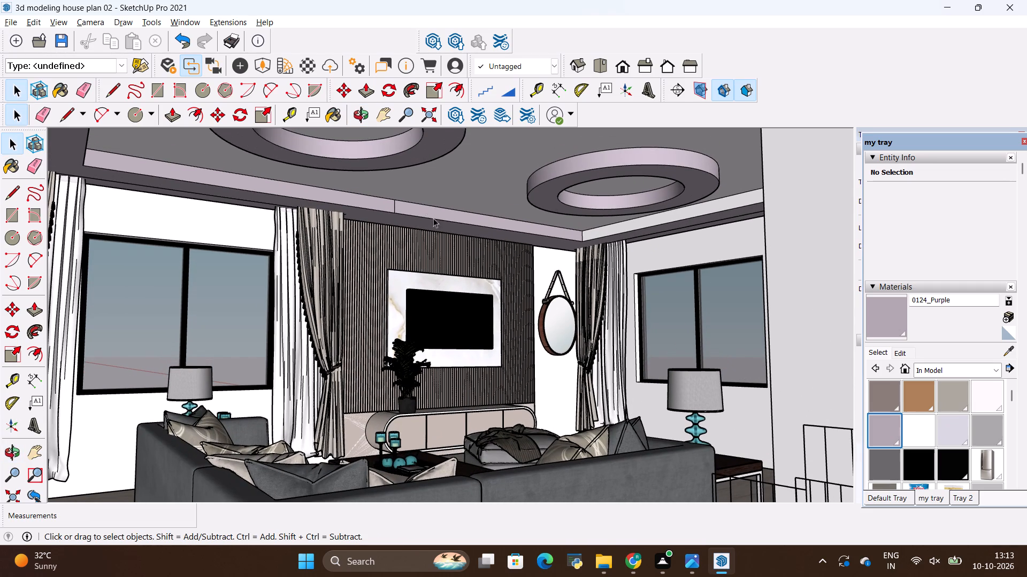
Inside the ceiling group, erase the stray vertical edge on the border's inner face above the TV wall, and leave the group.
double_click(423, 212)
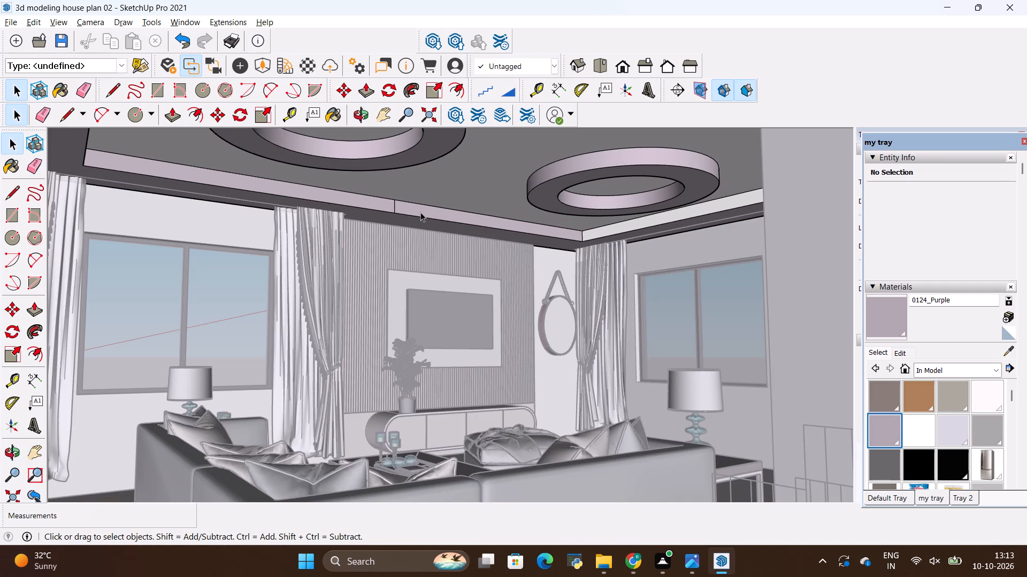
key("e")
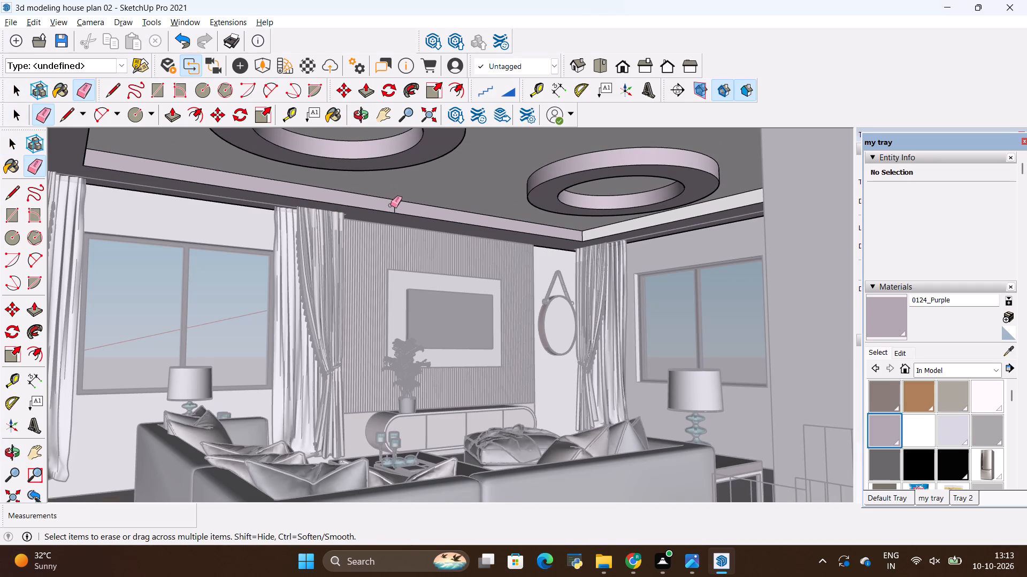
left_click(390, 206)
key("space")
left_click(407, 225)
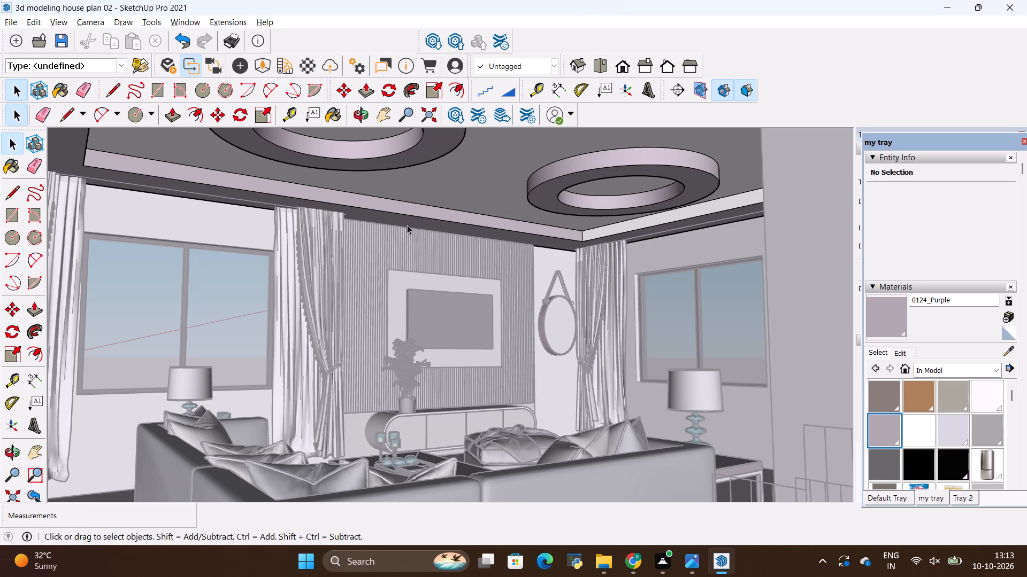
left_click(226, 368)
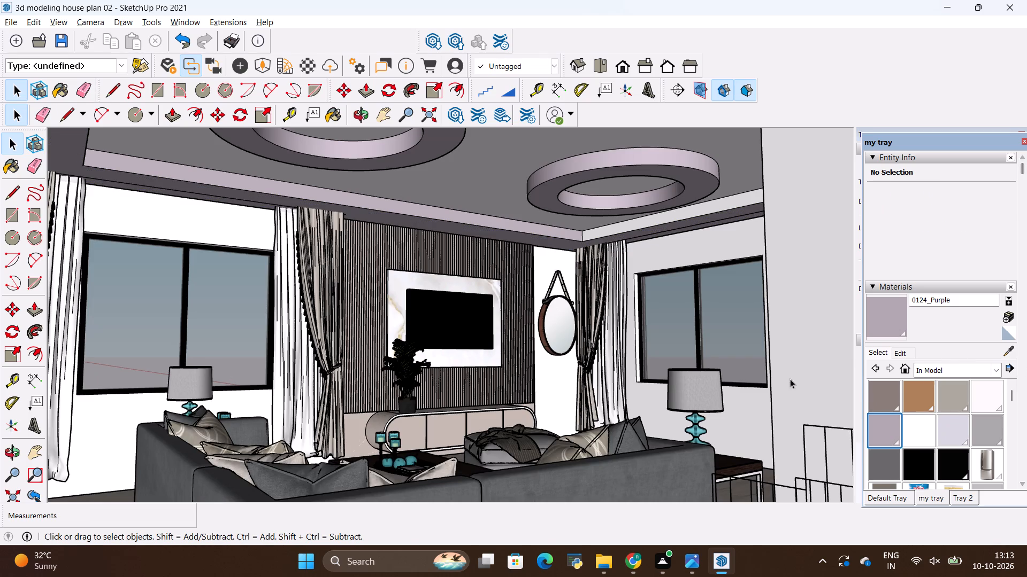
Look over the whole house from outside and above, with its rooms and the placed living room ceiling.
scroll(446, 360, "down", 1)
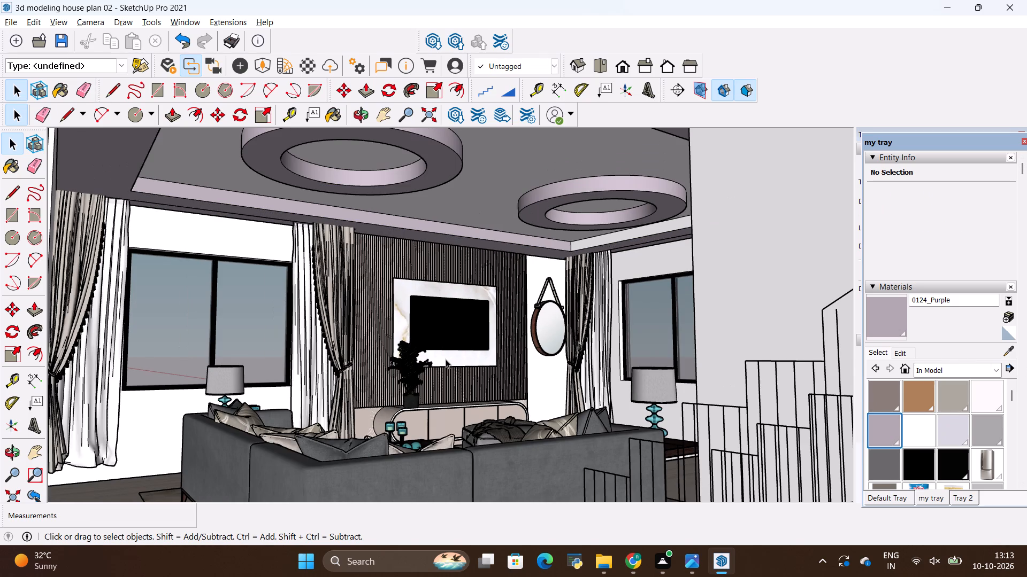
scroll(444, 359, "down", 1)
scroll(444, 359, "up", 11)
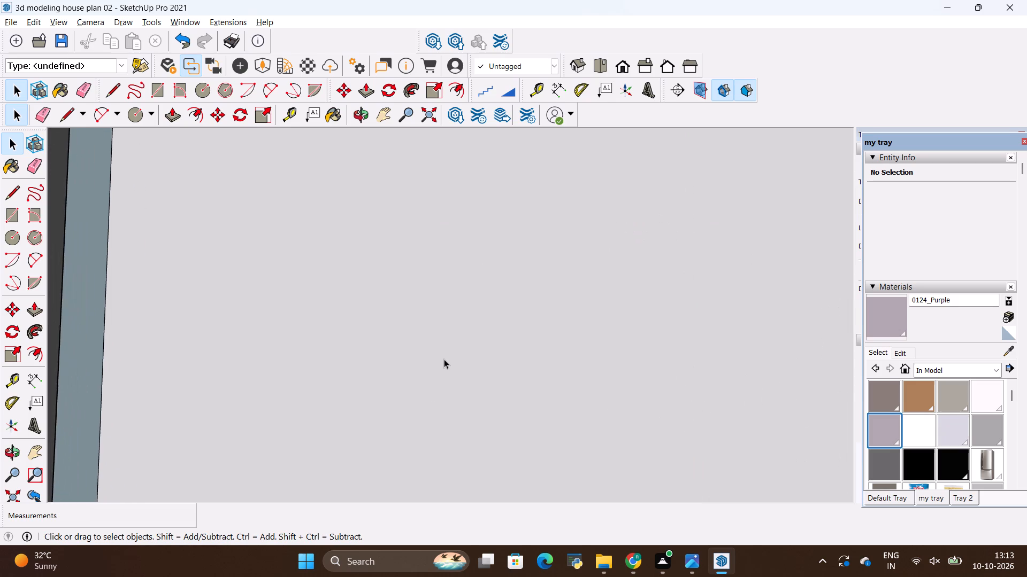
scroll(444, 359, "up", 20)
scroll(444, 359, "up", 8)
middle_click_drag(535, 276, 600, 500)
scroll(220, 419, "down", 5)
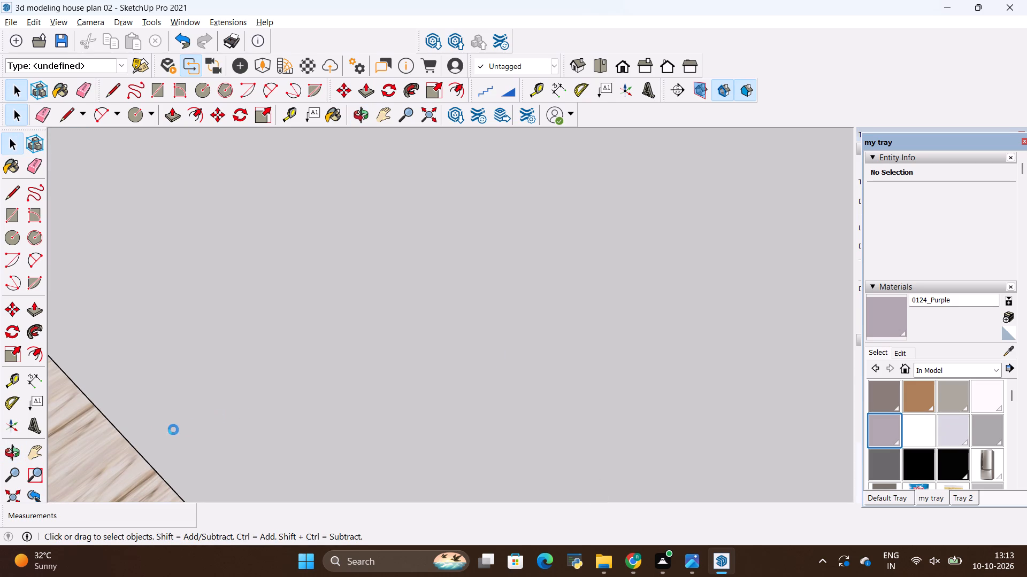
scroll(90, 445, "down", 18)
key("space")
scroll(91, 438, "down", 14)
scroll(91, 436, "down", 20)
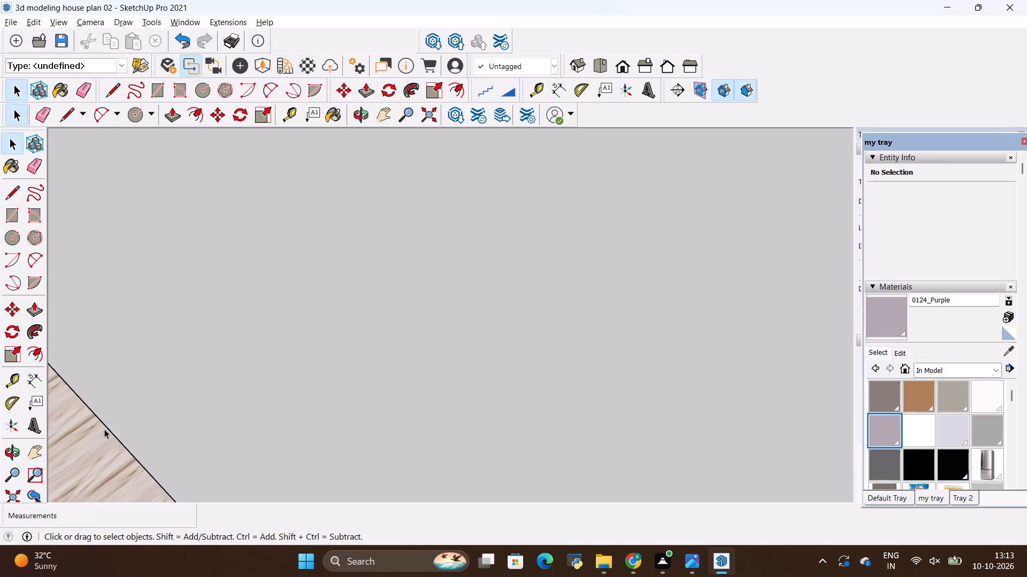
key("space")
scroll(104, 429, "down", 20)
scroll(104, 429, "down", 6)
scroll(662, 355, "down", 4)
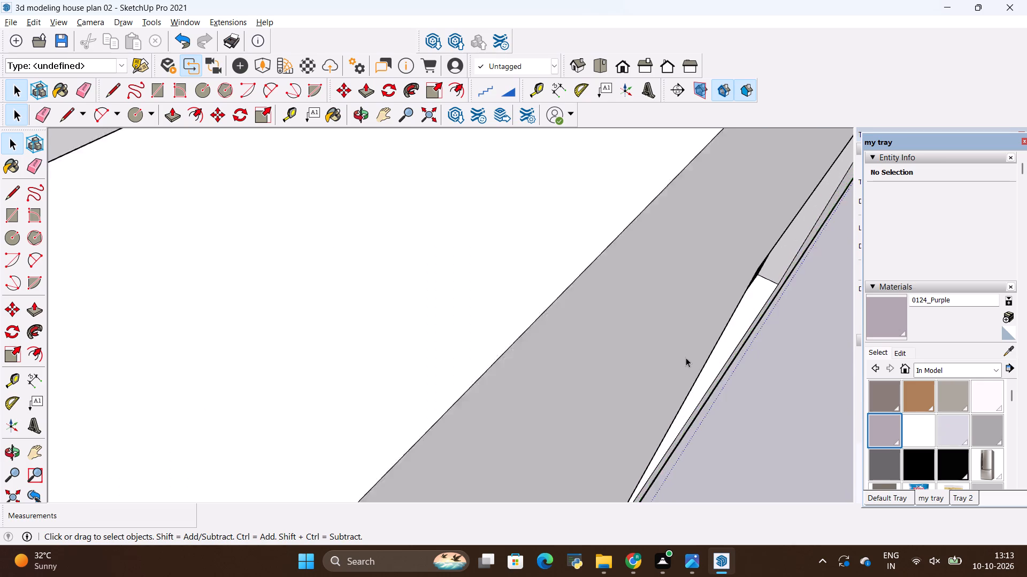
scroll(686, 357, "down", 20)
scroll(686, 357, "down", 18)
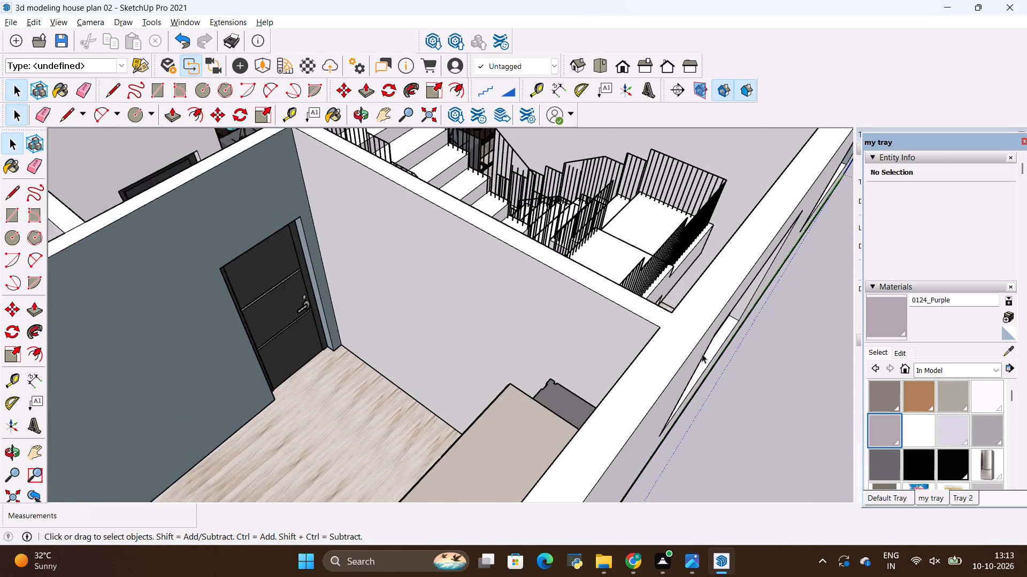
scroll(415, 344, "down", 20)
scroll(415, 344, "down", 16)
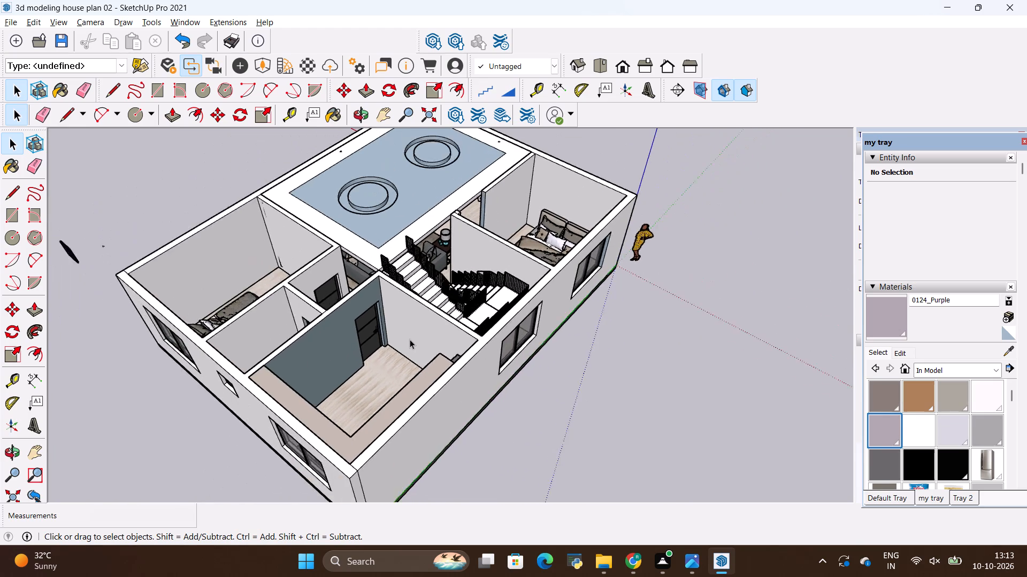
scroll(410, 339, "down", 6)
middle_click_drag(607, 353, 249, 357)
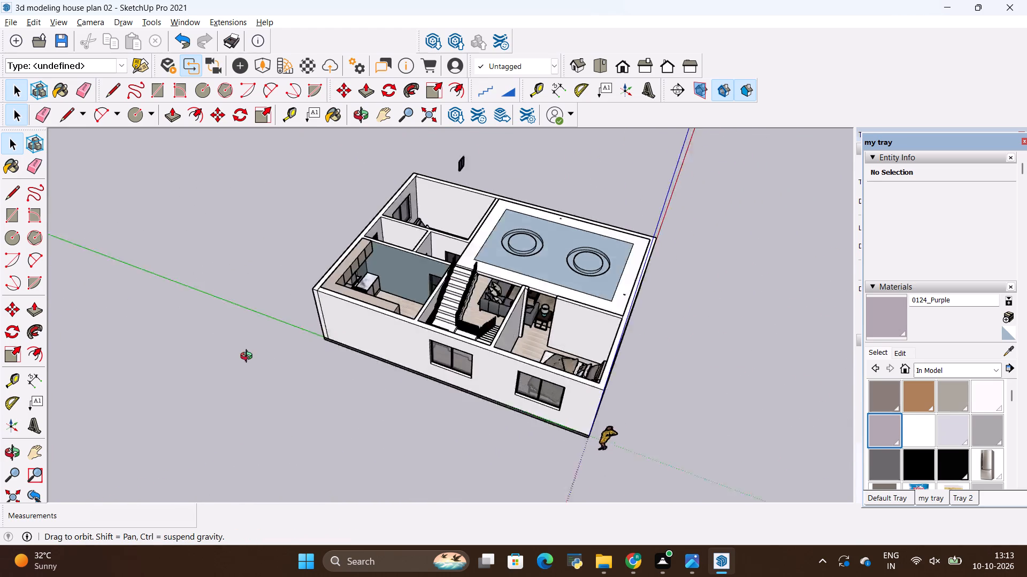
middle_click_drag(249, 357, 121, 330)
middle_click_drag(618, 297, 287, 353)
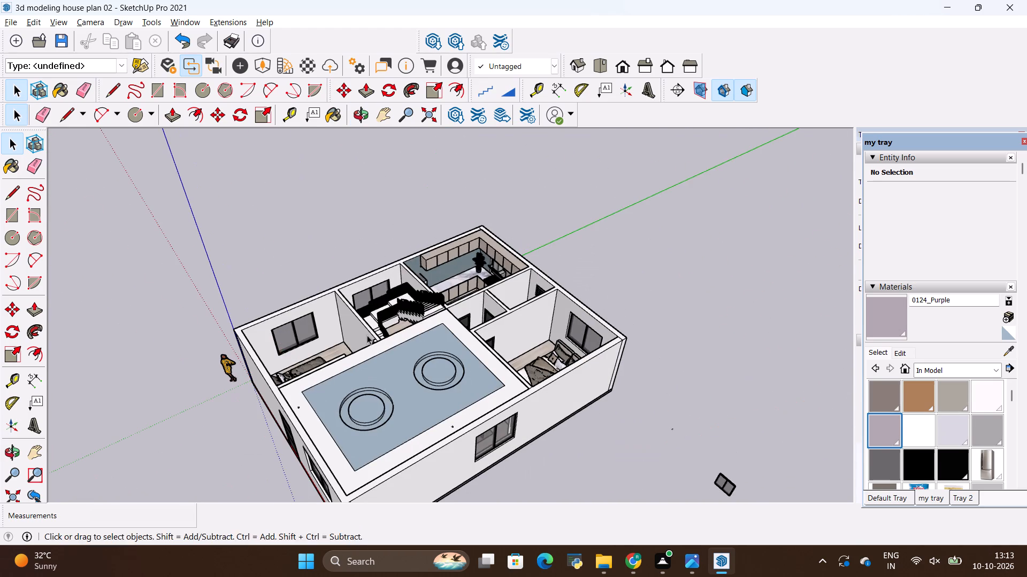
middle_click_drag(481, 301, 292, 407)
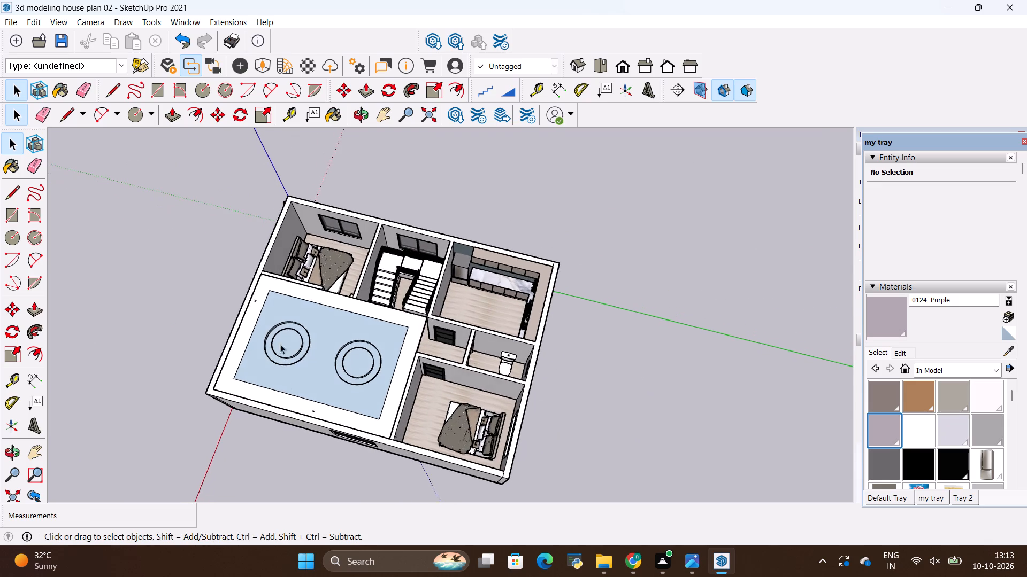
scroll(256, 214, "up", 10)
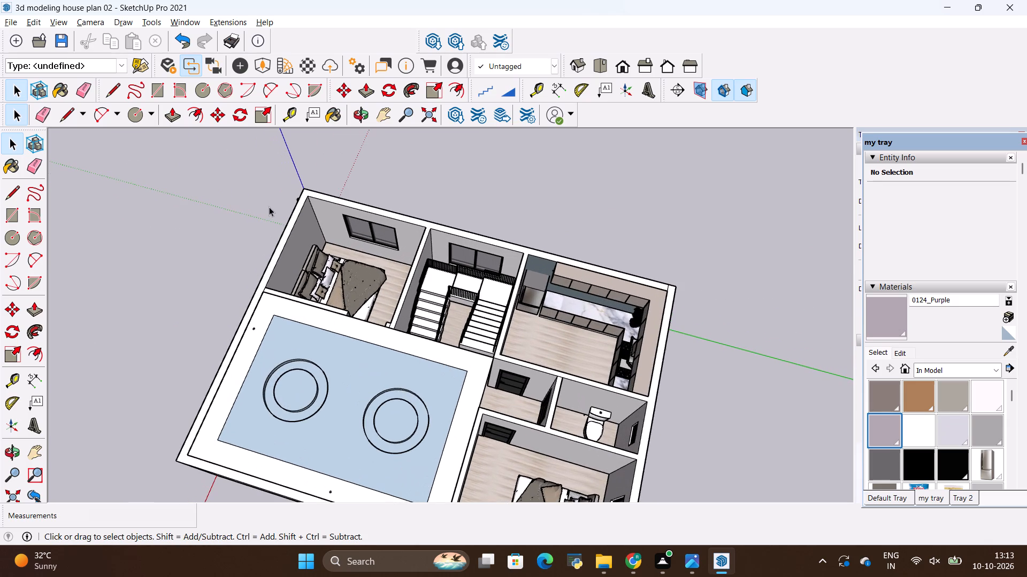
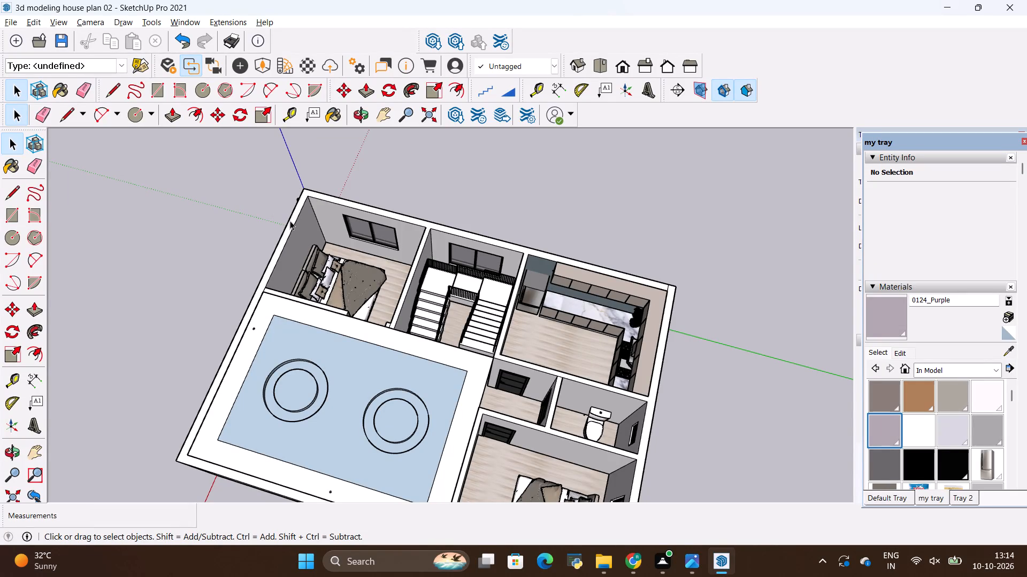
Inspect the open-topped house from several angles, checking the bedrooms, staircase, kitchen and toilet.
right_click_drag(191, 427, 0, 576)
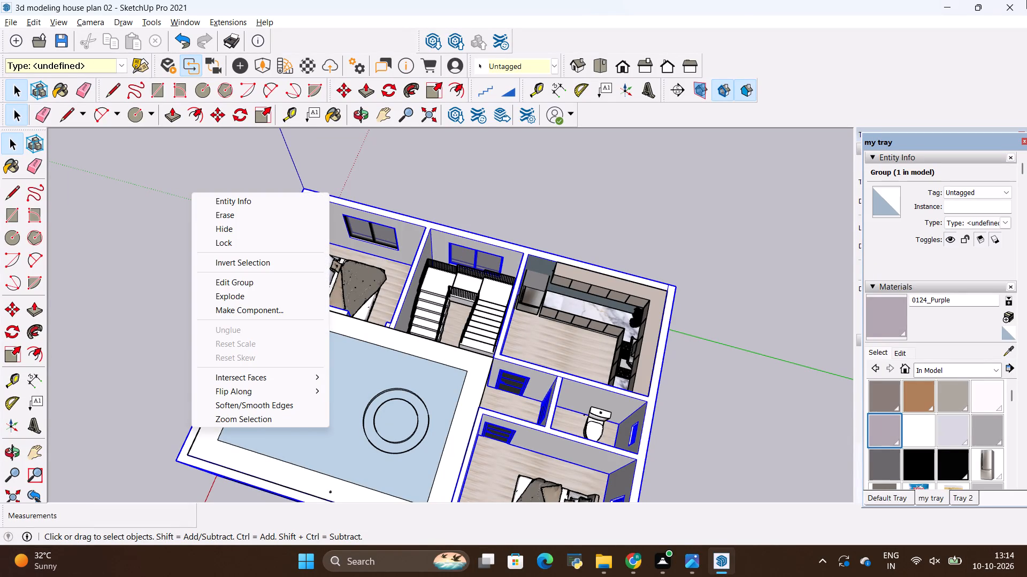
key("space")
left_click(732, 206)
scroll(552, 288, "down", 4)
scroll(459, 322, "up", 2)
scroll(359, 222, "up", 6)
key("space")
left_click(489, 186)
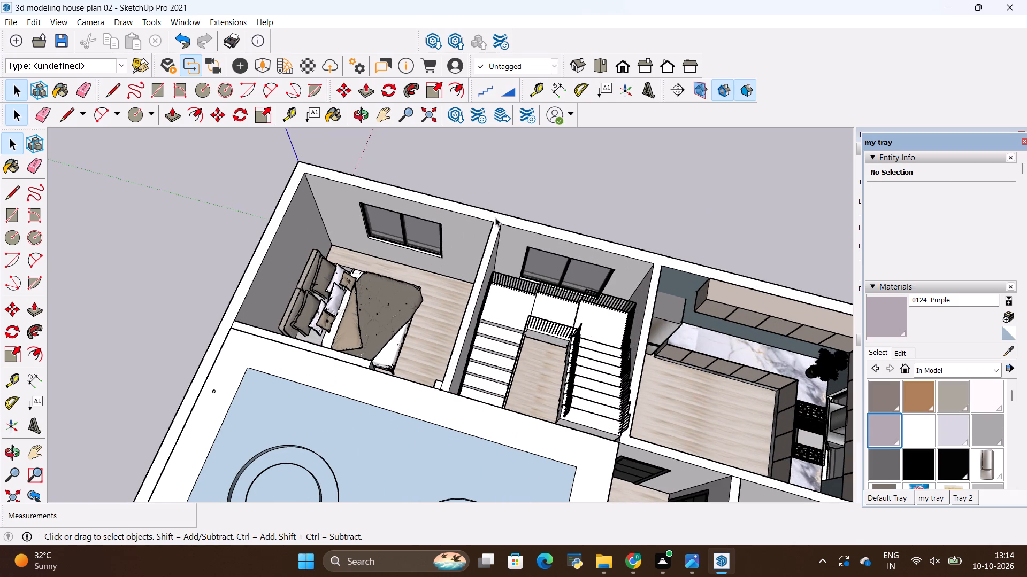
left_click(586, 213)
scroll(583, 213, "down", 4)
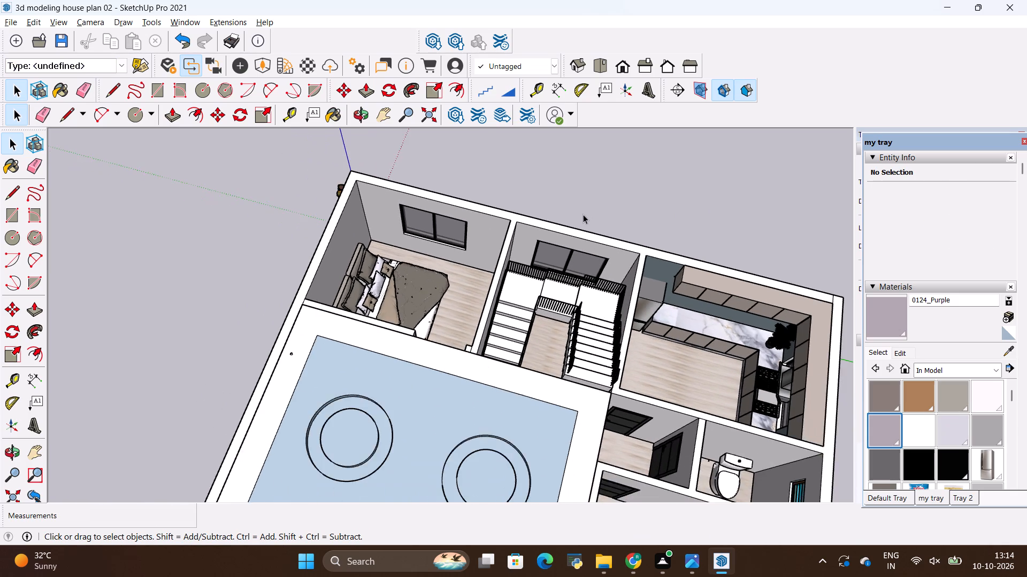
scroll(584, 216, "down", 5)
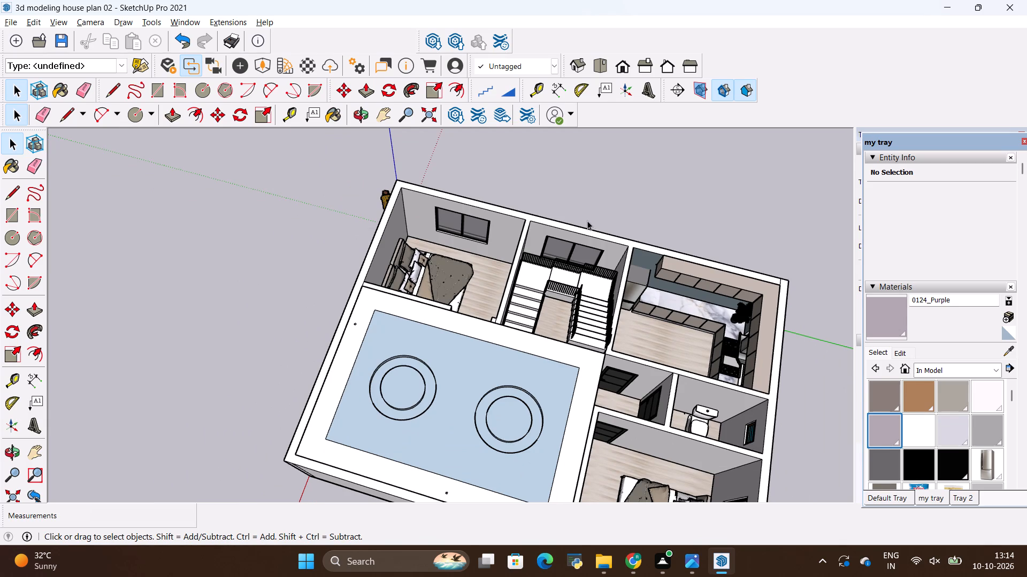
scroll(494, 221, "down", 4)
middle_click_drag(549, 297, 701, 182)
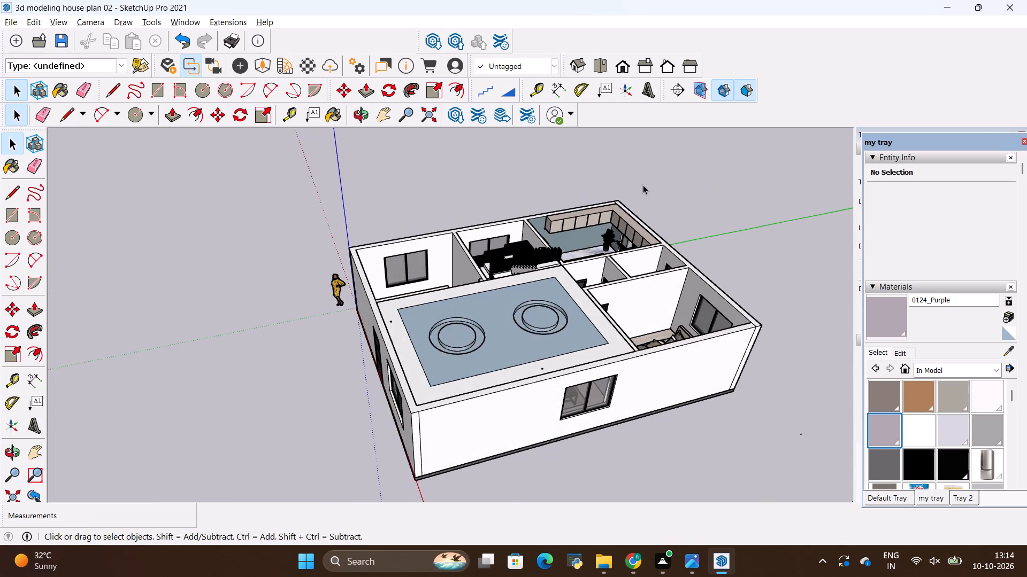
scroll(643, 185, "up", 20)
scroll(592, 212, "up", 3)
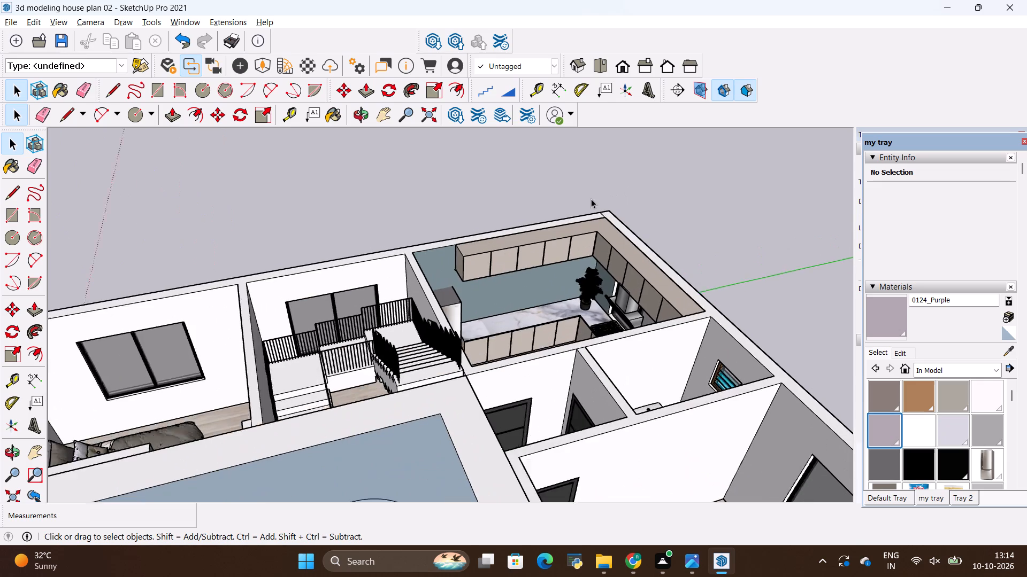
scroll(591, 199, "up", 5)
scroll(235, 243, "down", 4)
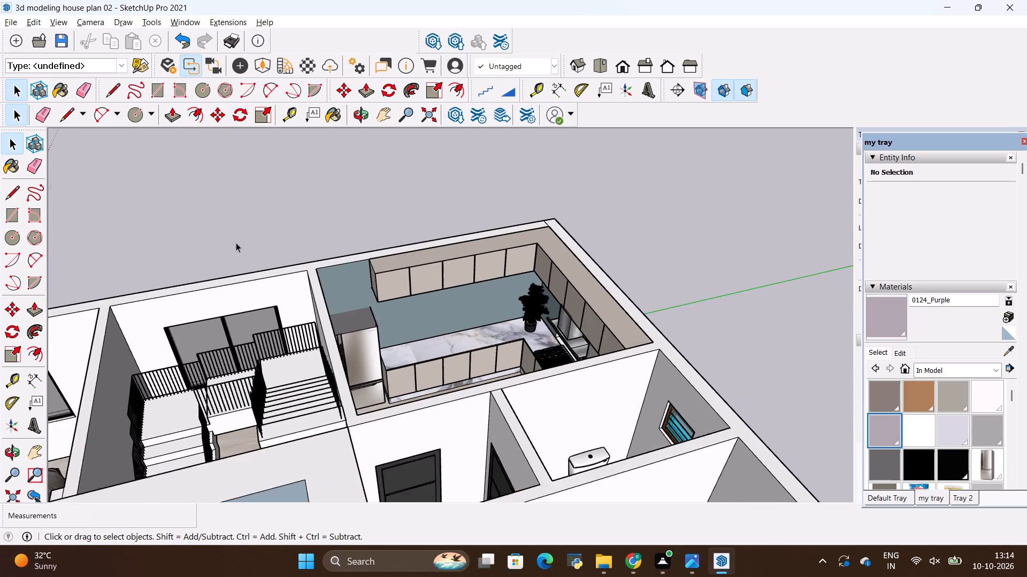
middle_click_drag(226, 268, 534, 361)
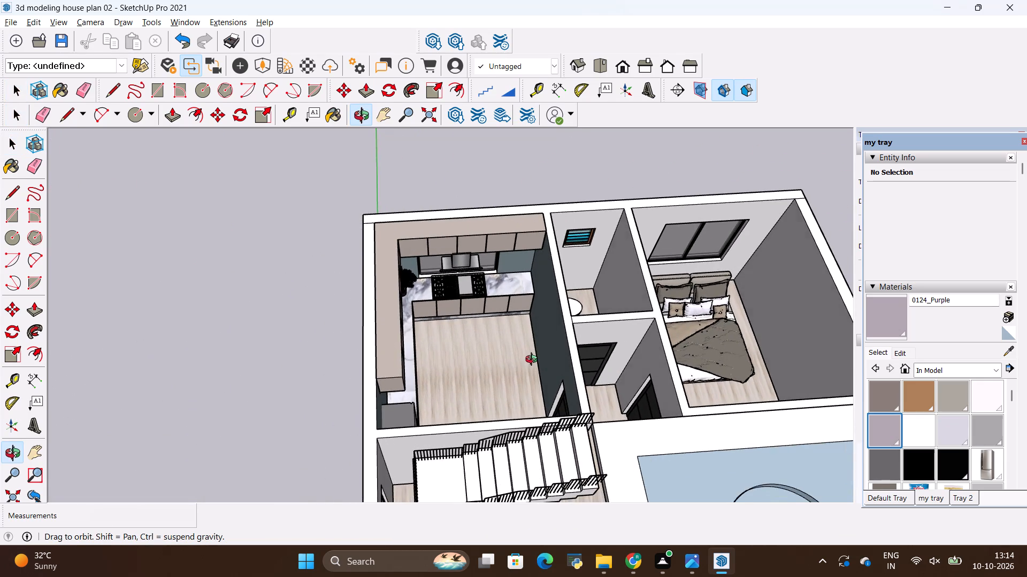
middle_click_drag(534, 361, 460, 325)
middle_click_drag(426, 312, 416, 309)
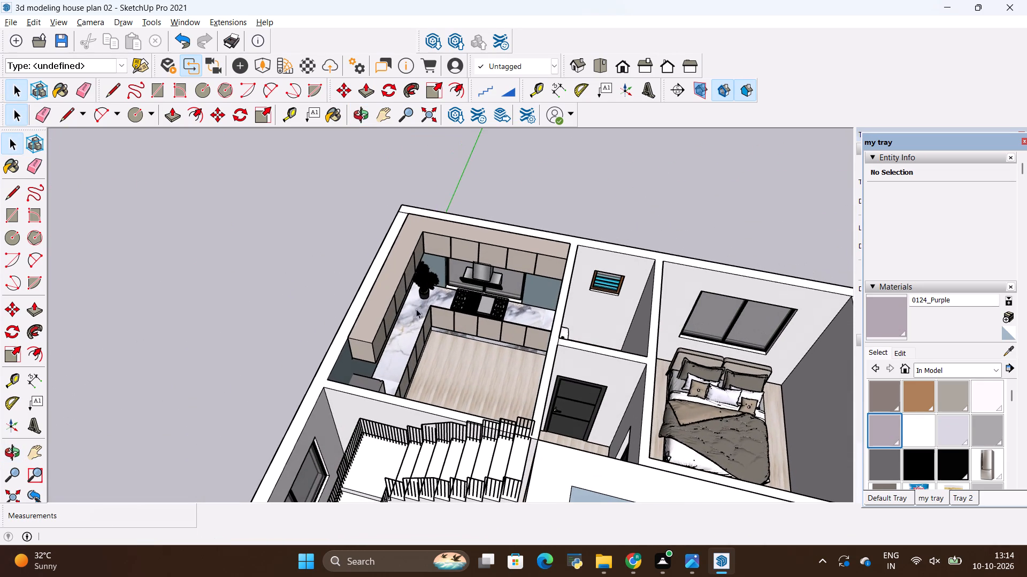
middle_click_drag(546, 403, 265, 333, "shift")
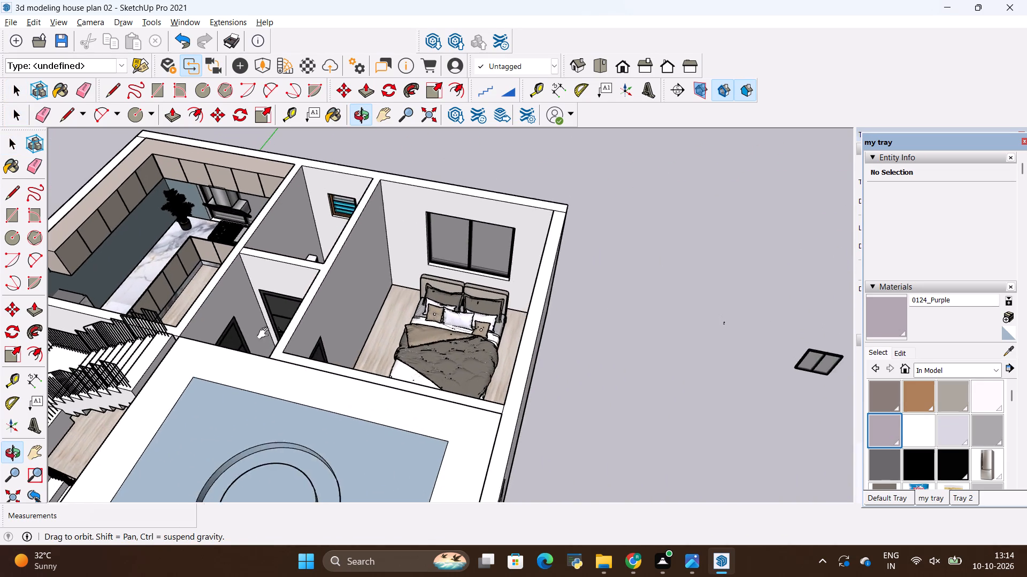
middle_click_drag(265, 333, 300, 325, "shift")
middle_click_drag(322, 334, 411, 379)
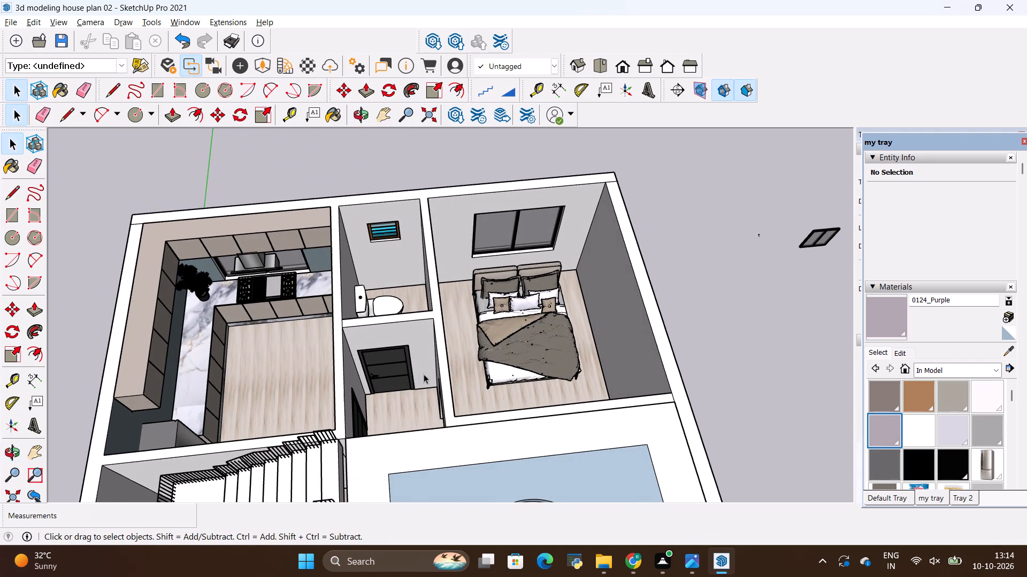
Draw a 14' 3" by 11' 3" rectangle over the bedroom next to the toilet and make it a group.
key("r")
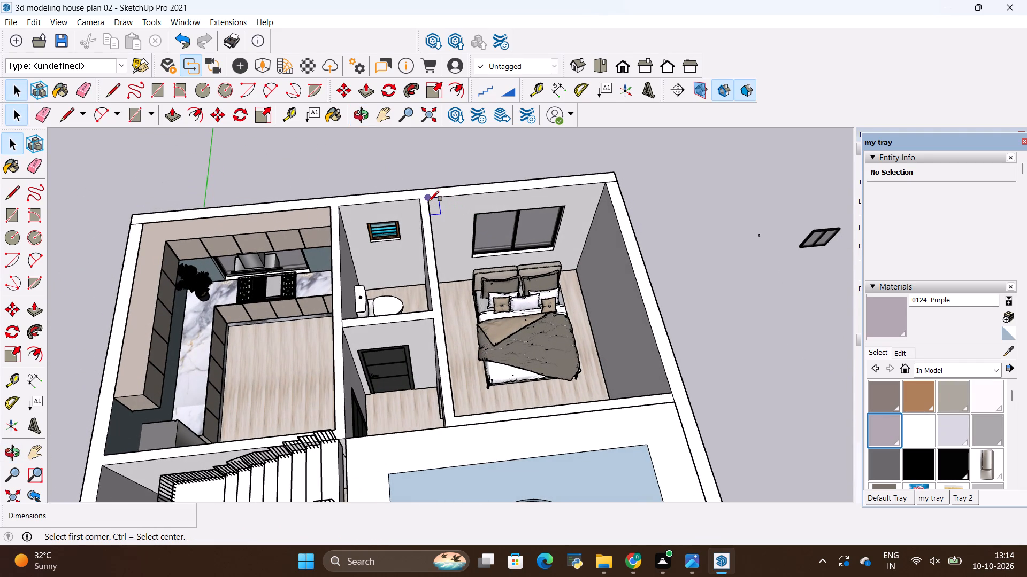
left_click(428, 201)
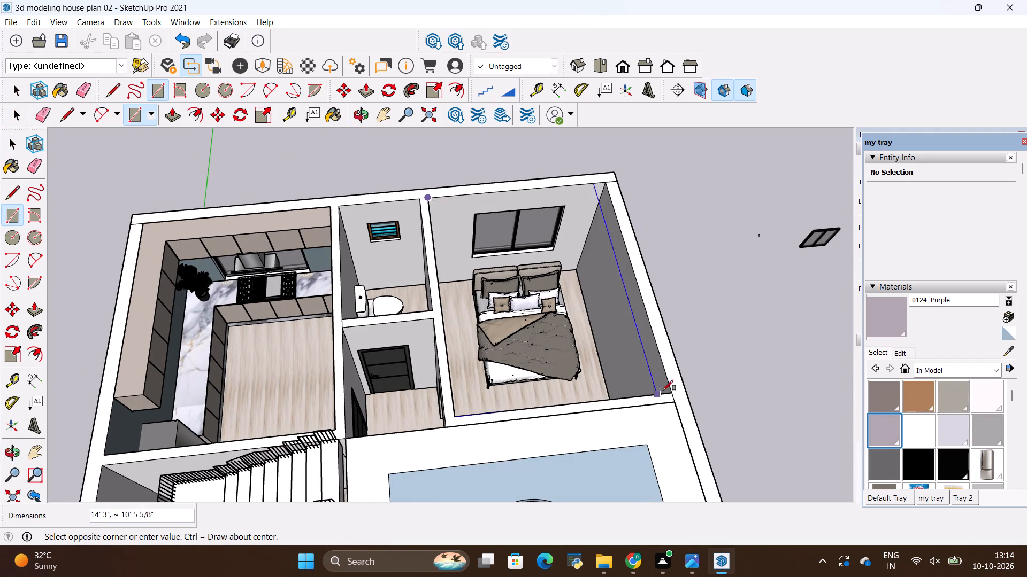
left_click(669, 392)
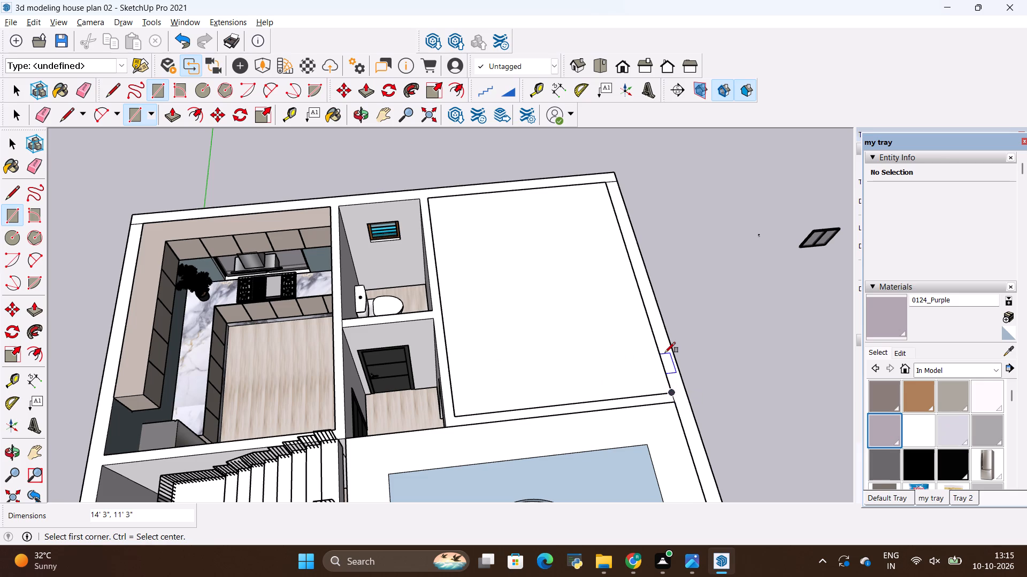
key("space")
double_click(611, 350)
right_click(609, 350)
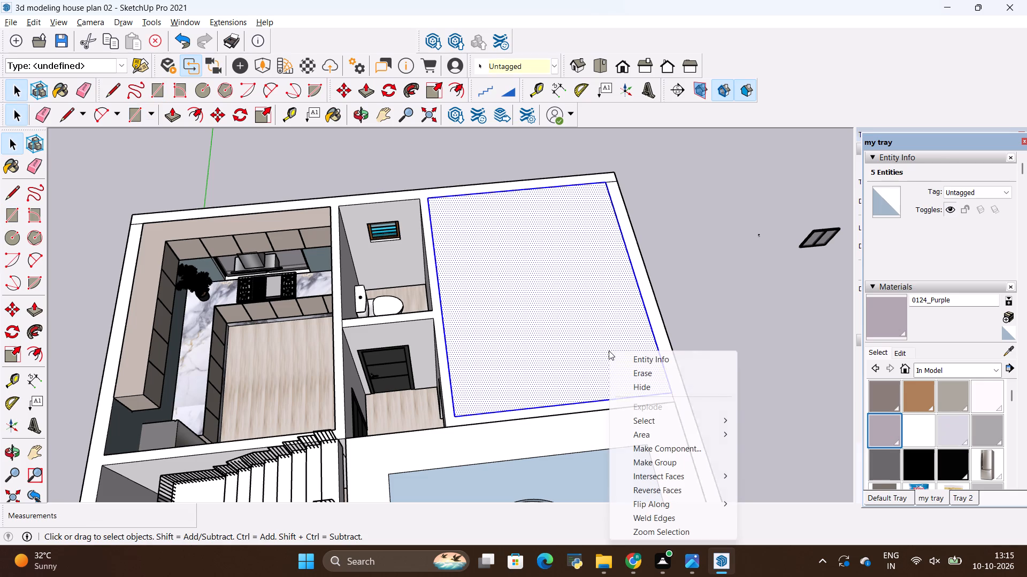
left_click(643, 462)
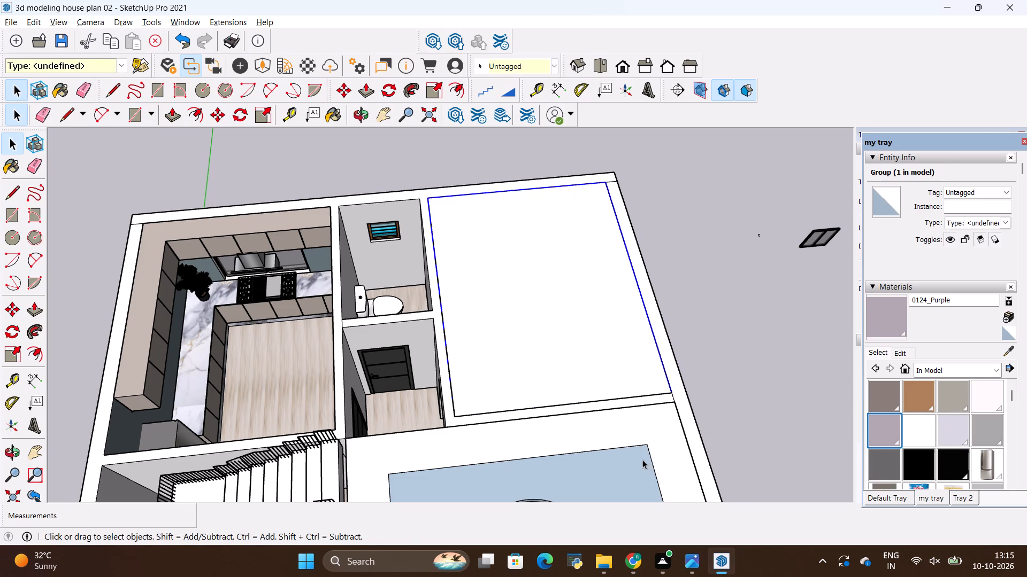
Move the bedroom's rectangle group straight up along the blue axis by about 18' 8", clear of the house.
key("m")
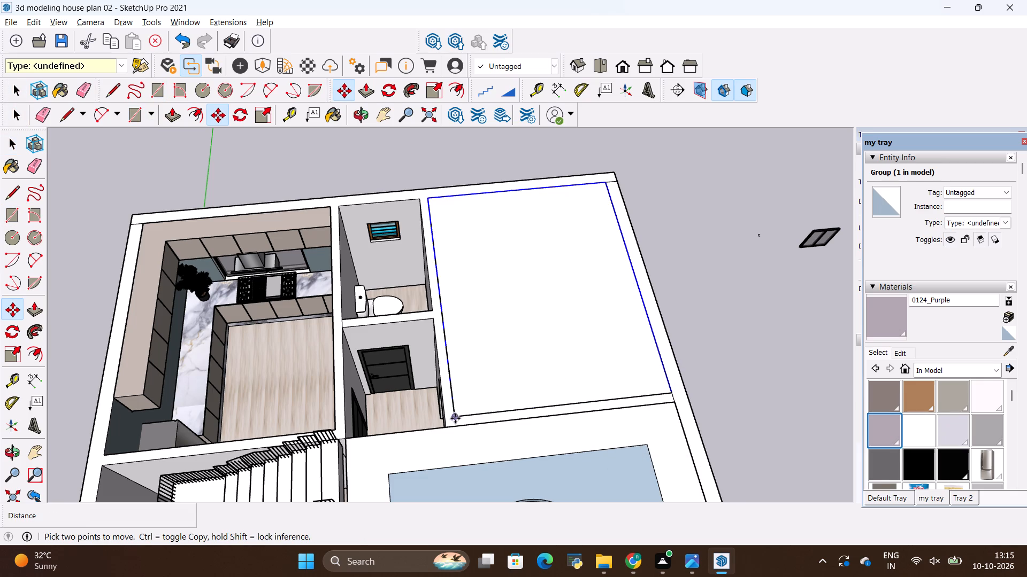
left_click(455, 418)
key("Up")
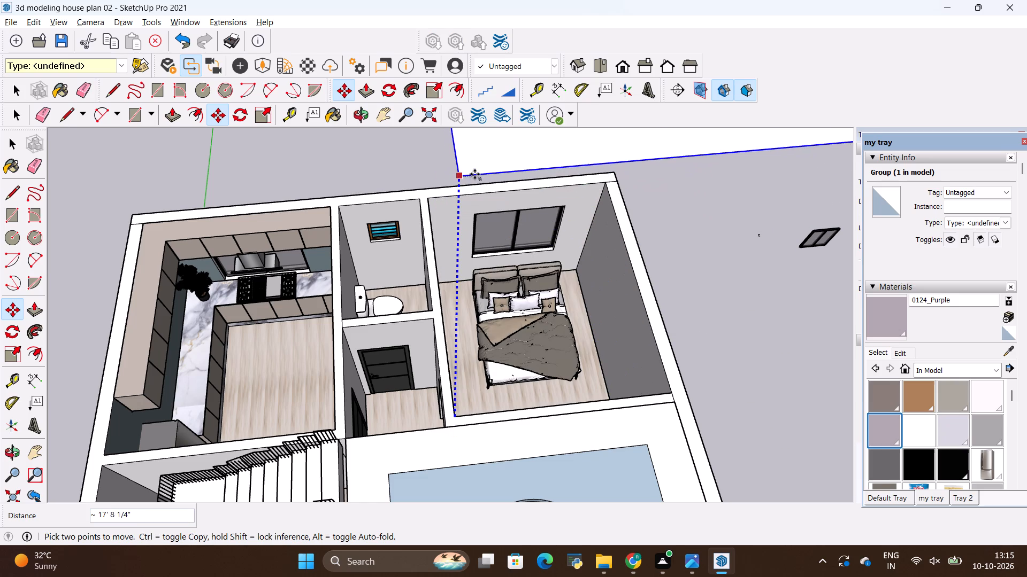
left_click(487, 147)
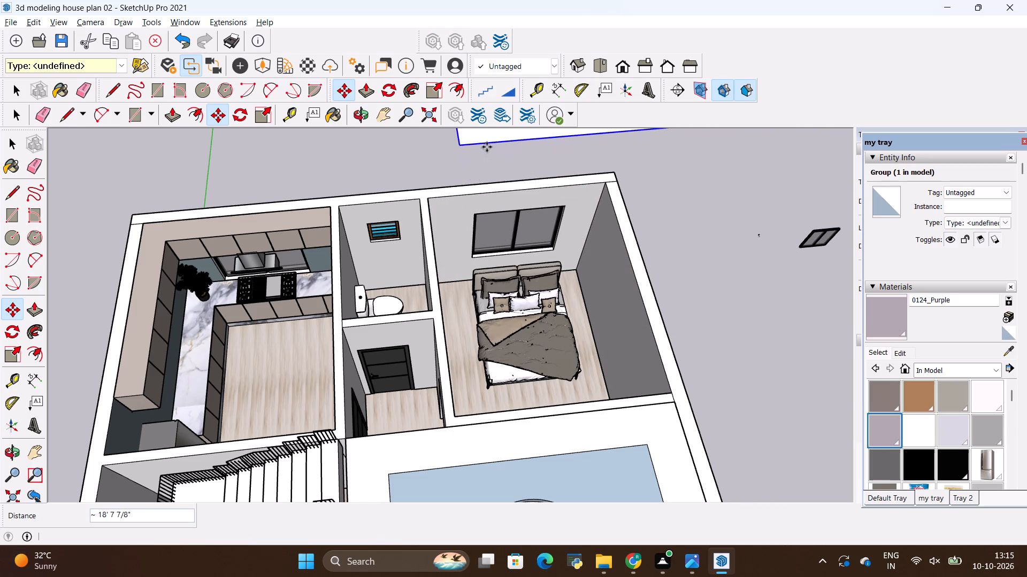
key("space")
left_click(710, 260)
Open the raised rectangle group for editing and reverse its face, working from the underside.
scroll(654, 372, "down", 19)
scroll(357, 271, "down", 5)
middle_click_drag(372, 310, 485, 325)
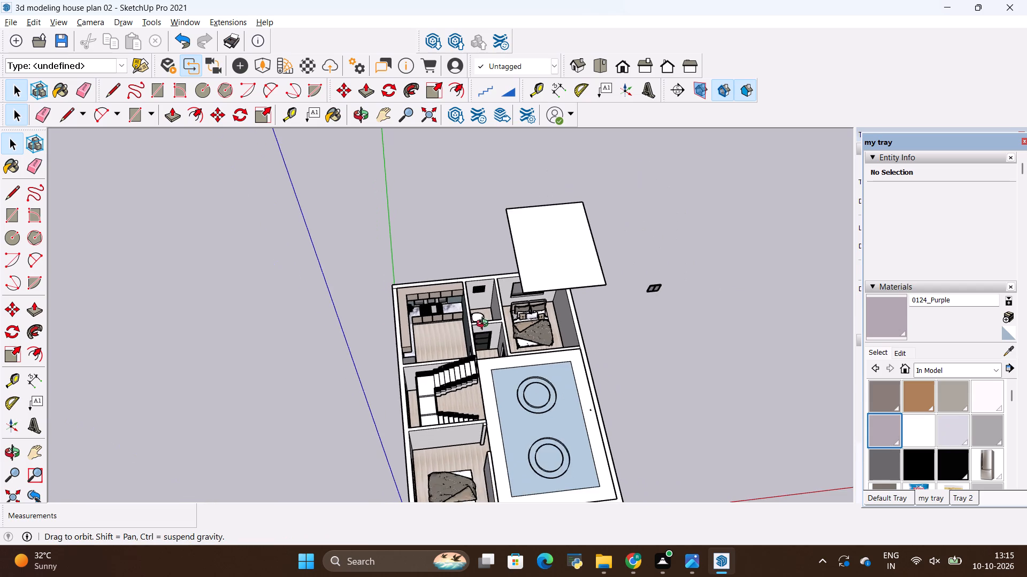
middle_click_drag(485, 325, 722, 178)
scroll(542, 151, "up", 8)
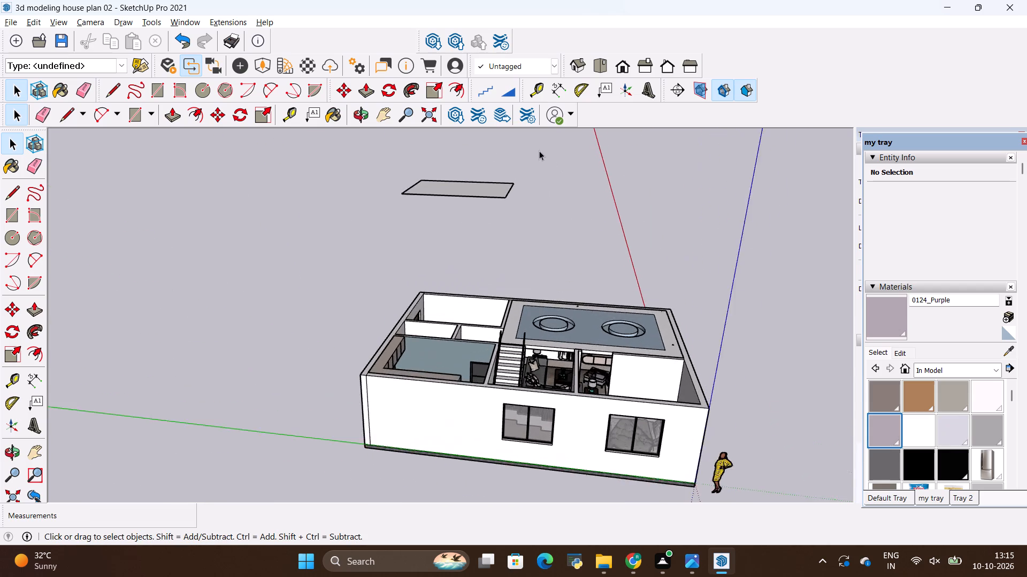
scroll(539, 151, "up", 14)
middle_click_drag(490, 278, 591, 215)
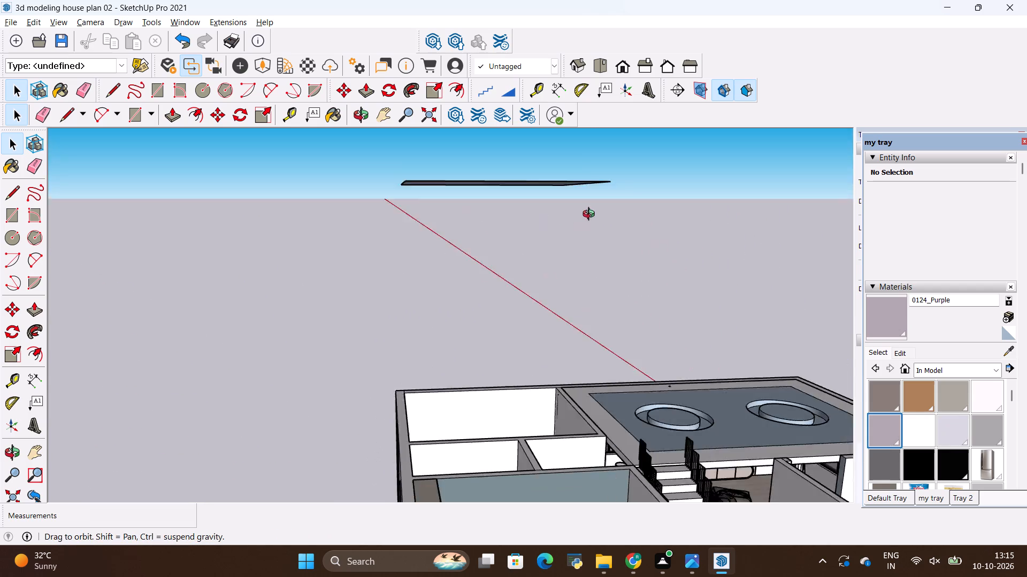
middle_click_drag(591, 215, 624, 196)
middle_click_drag(589, 214, 551, 280, "shift")
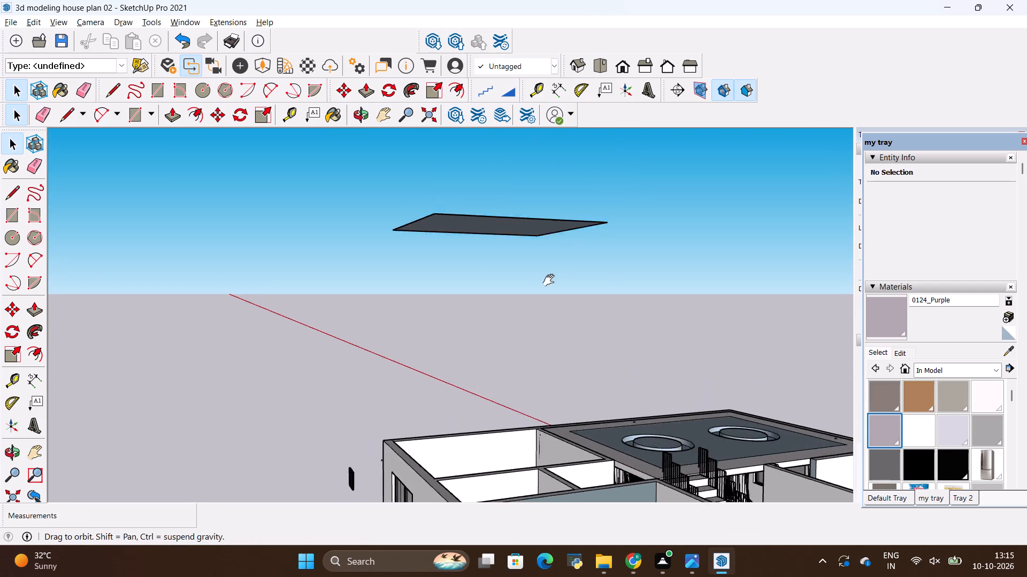
middle_click_drag(551, 280, 531, 349, "shift")
middle_click_drag(540, 325, 557, 219)
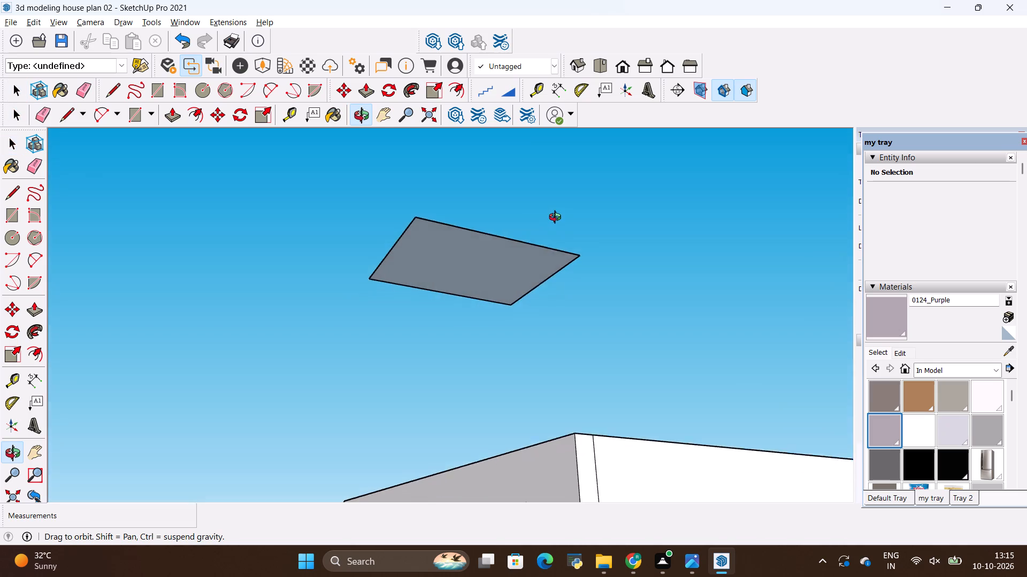
middle_click_drag(557, 219, 669, 209)
scroll(563, 199, "up", 5)
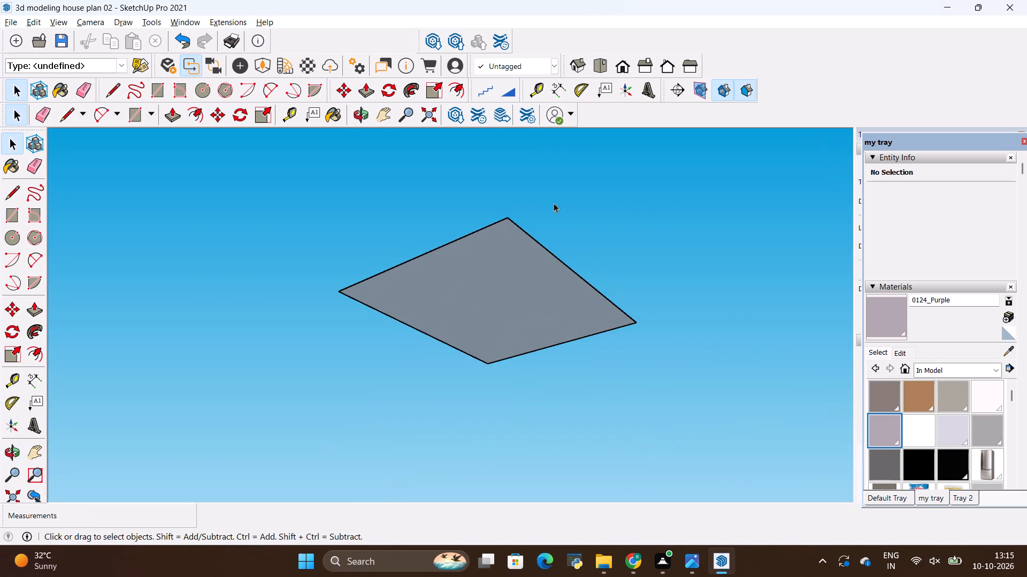
scroll(554, 203, "up", 2)
middle_click_drag(535, 240, 609, 170)
right_click(548, 237)
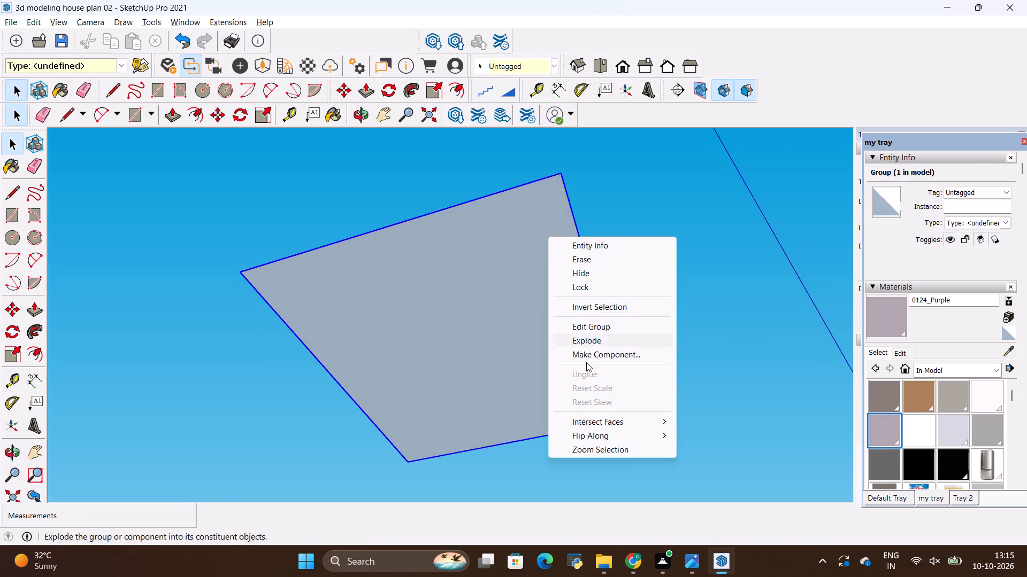
double_click(495, 333)
right_click(495, 333)
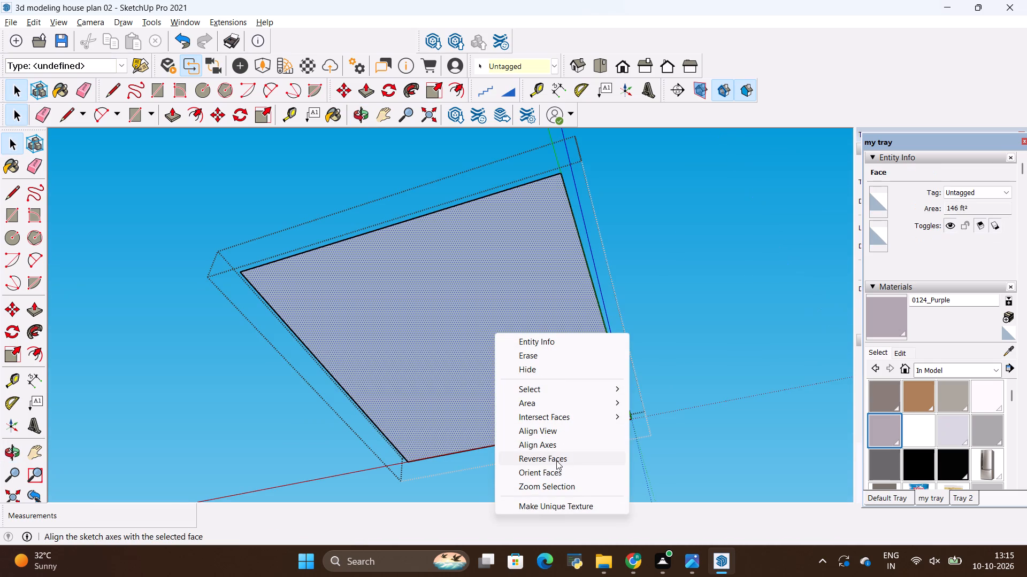
left_click(548, 455)
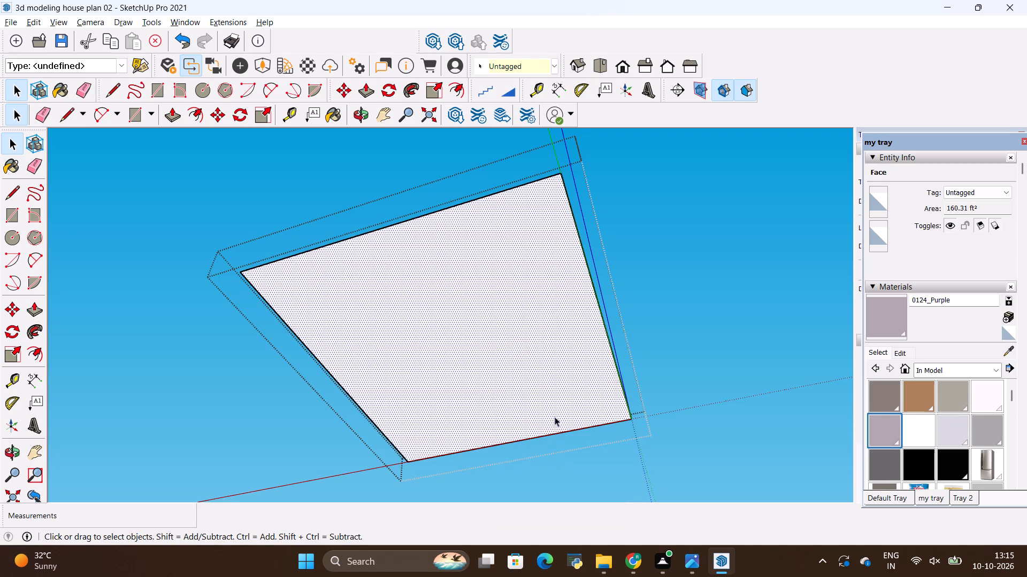
Offset the outline of the reversed ceiling face inward by 18".
left_click(464, 91)
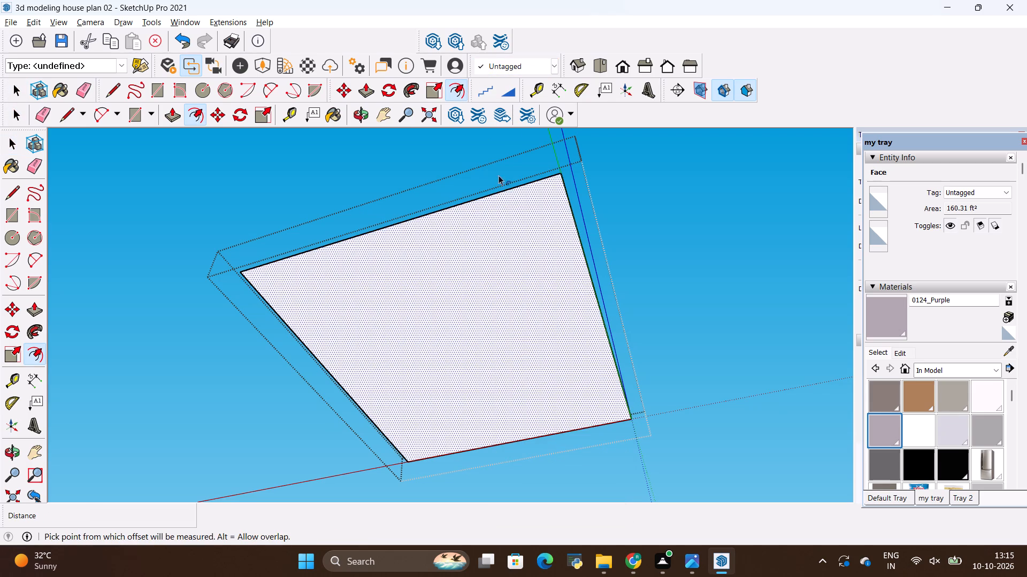
left_click(513, 222)
key("BackSpace")
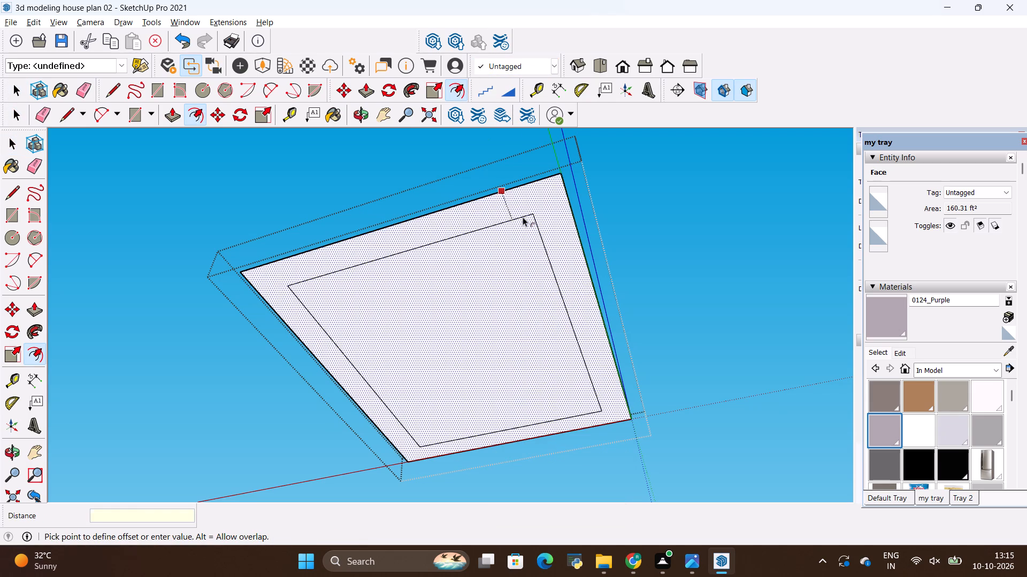
type("18")
key("shift+quotedbl")
key("Return")
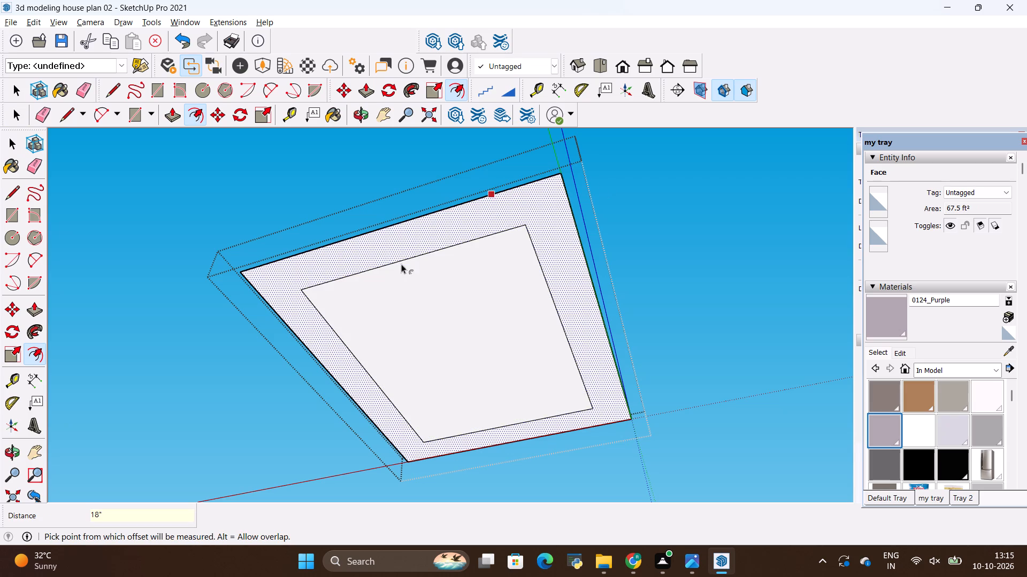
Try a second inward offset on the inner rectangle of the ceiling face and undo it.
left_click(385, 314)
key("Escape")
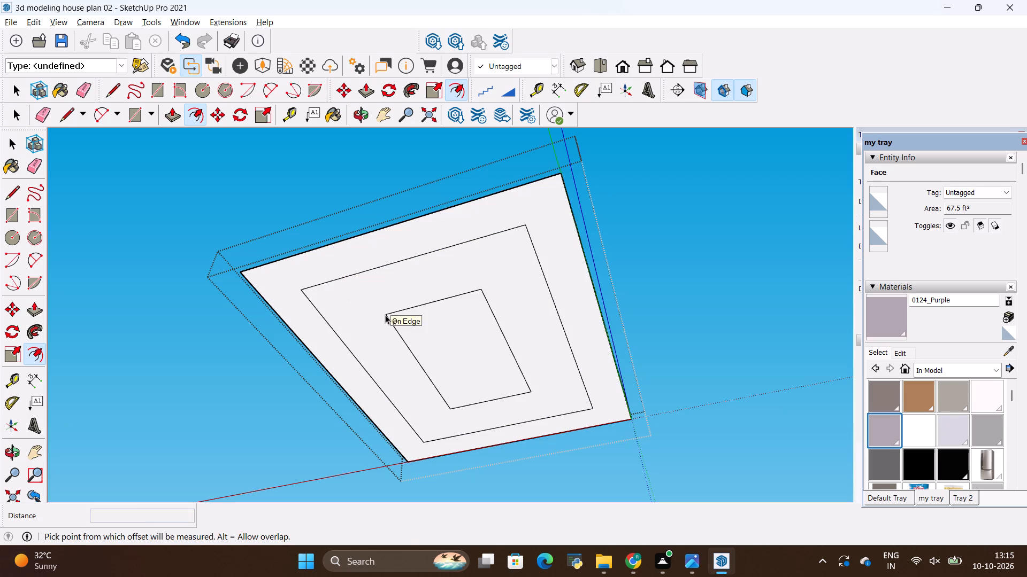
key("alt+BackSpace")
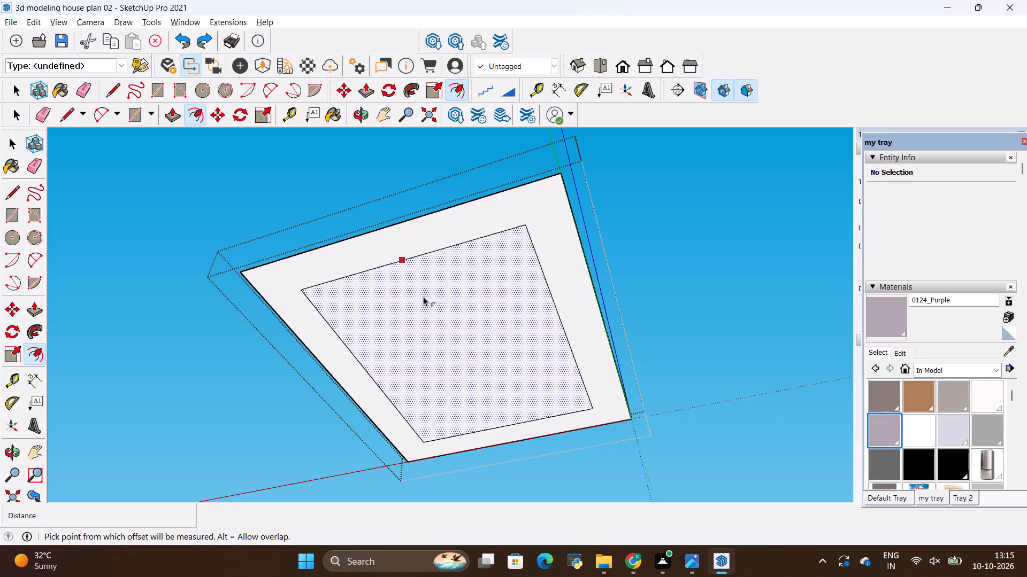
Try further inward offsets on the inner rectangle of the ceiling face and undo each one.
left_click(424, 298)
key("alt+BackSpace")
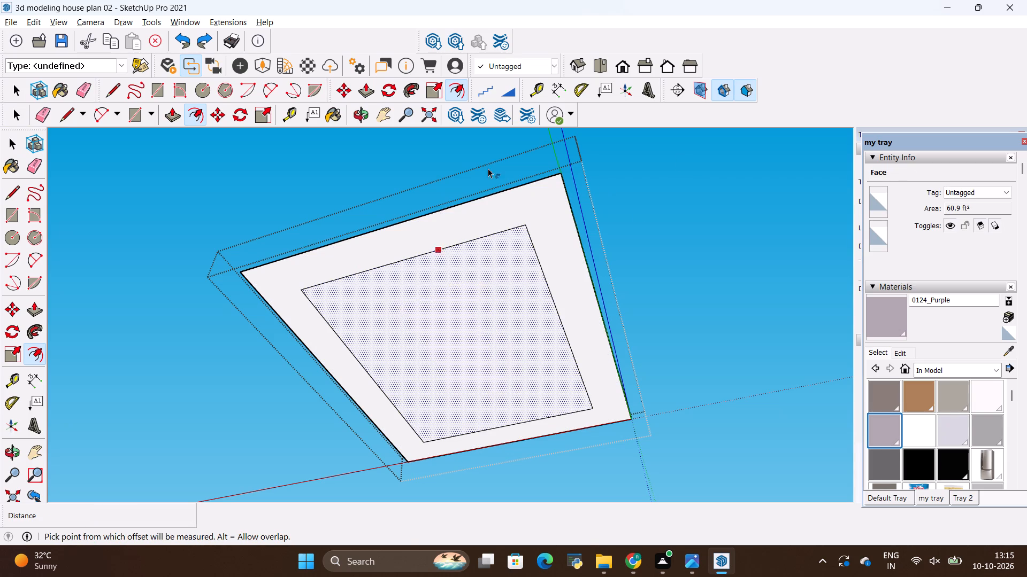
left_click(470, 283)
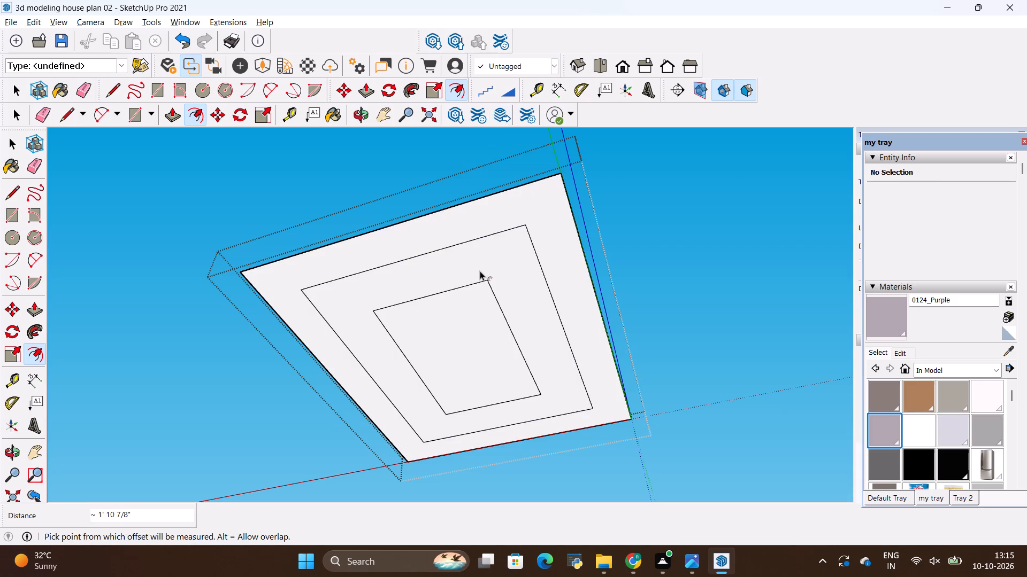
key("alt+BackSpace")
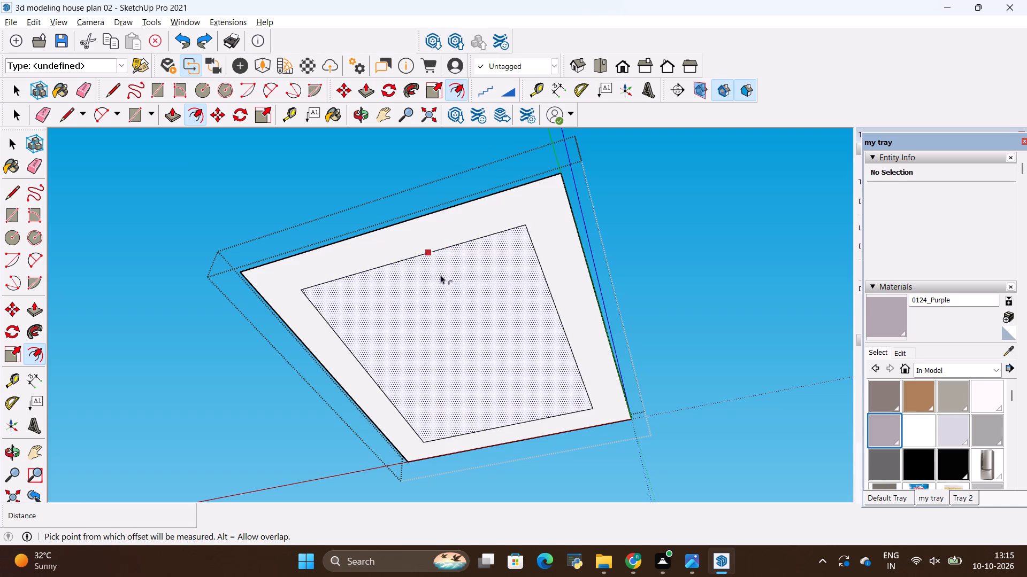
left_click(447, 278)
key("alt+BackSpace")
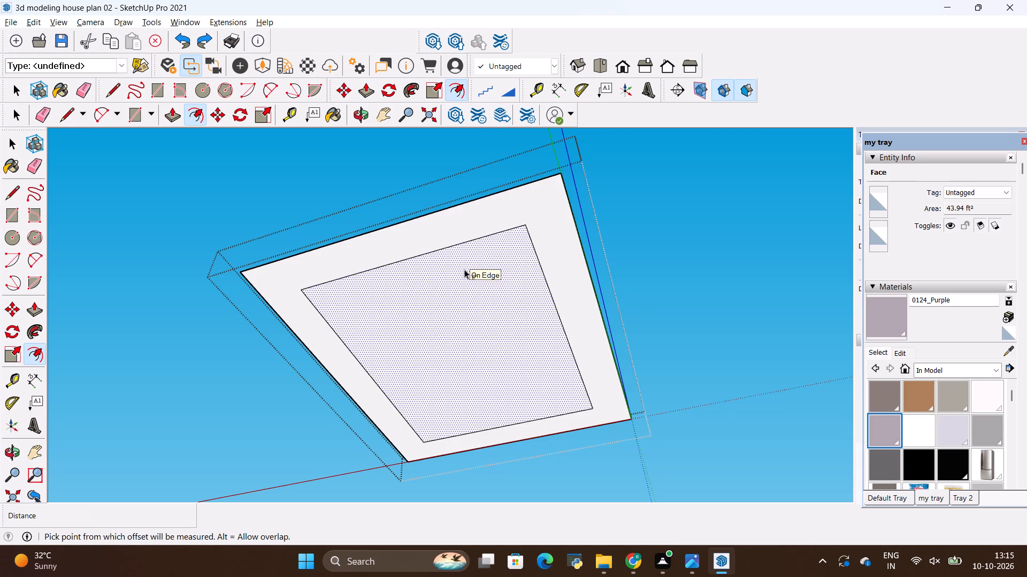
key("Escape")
Offset the inner rectangle of the ceiling face inward by 1'.
left_click(464, 286)
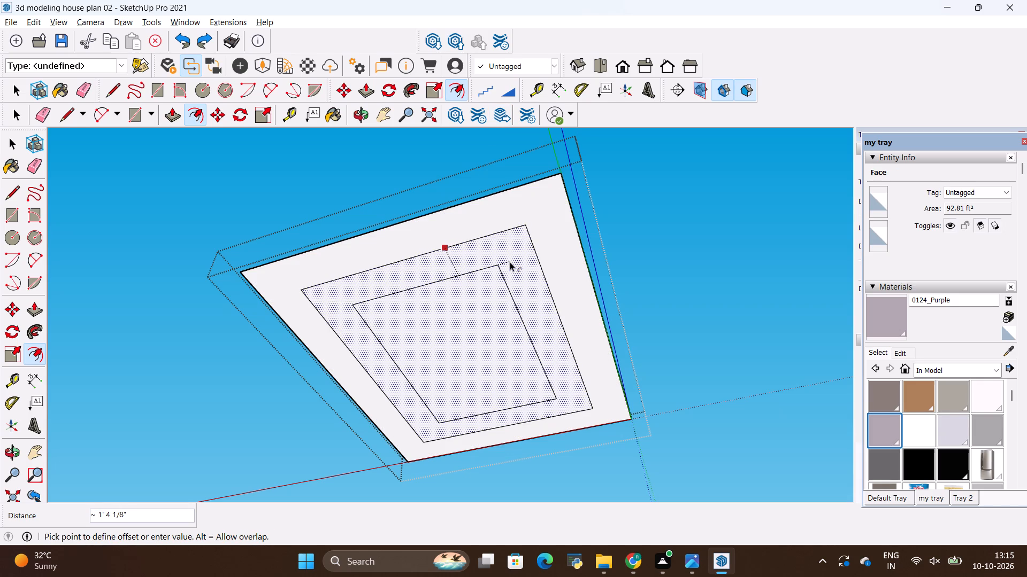
key("BackSpace")
type("1'")
key("Return")
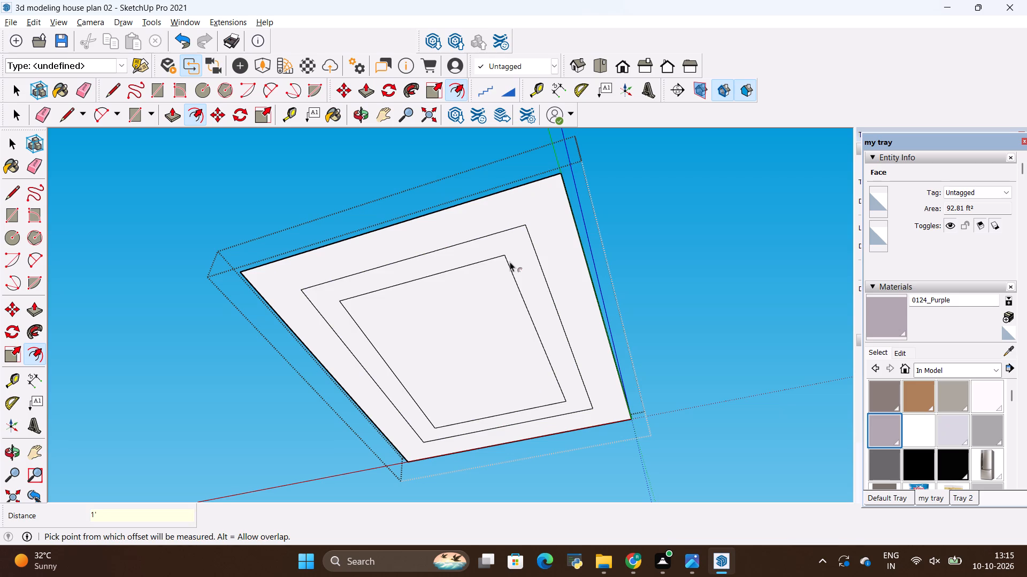
key("Escape")
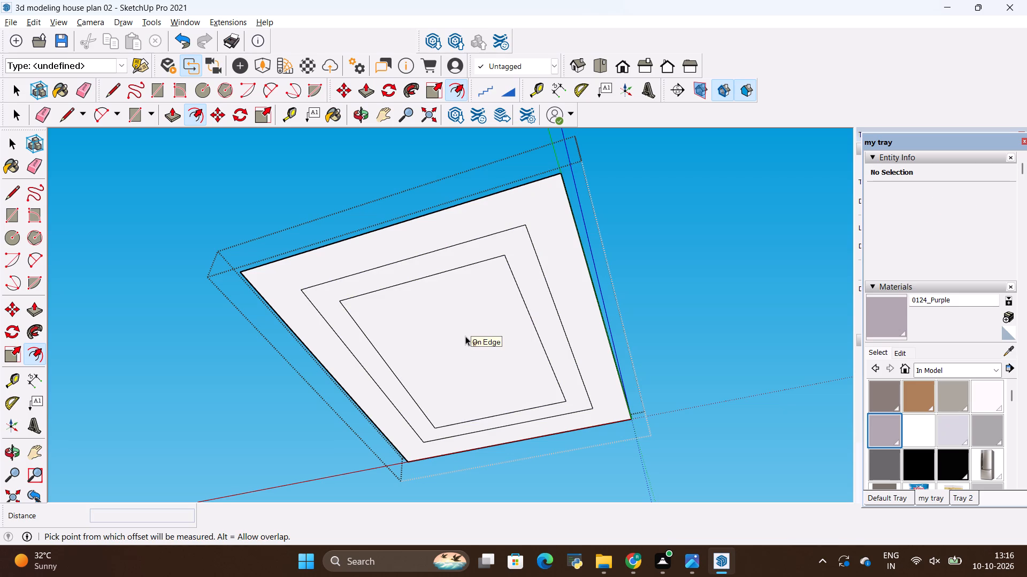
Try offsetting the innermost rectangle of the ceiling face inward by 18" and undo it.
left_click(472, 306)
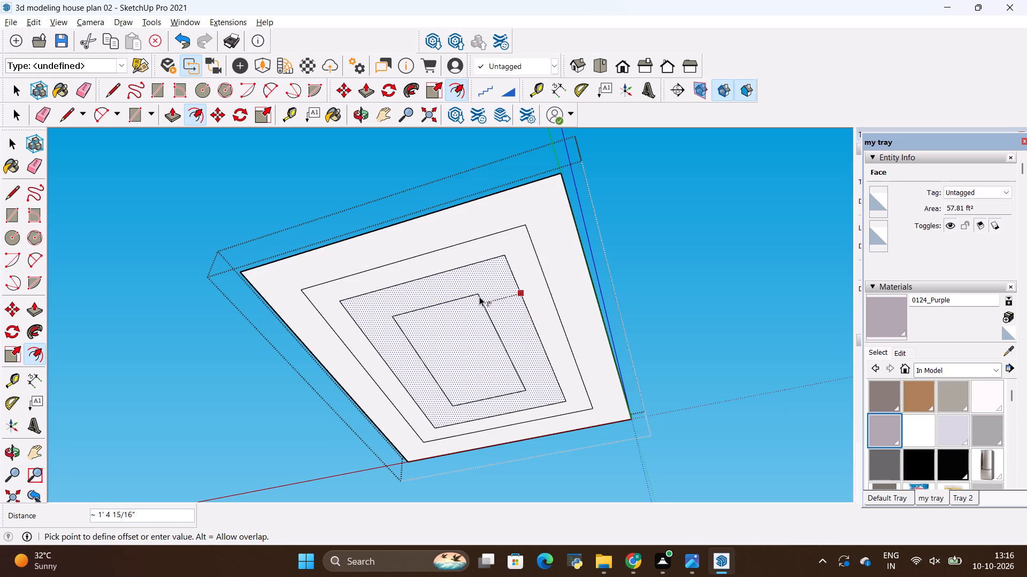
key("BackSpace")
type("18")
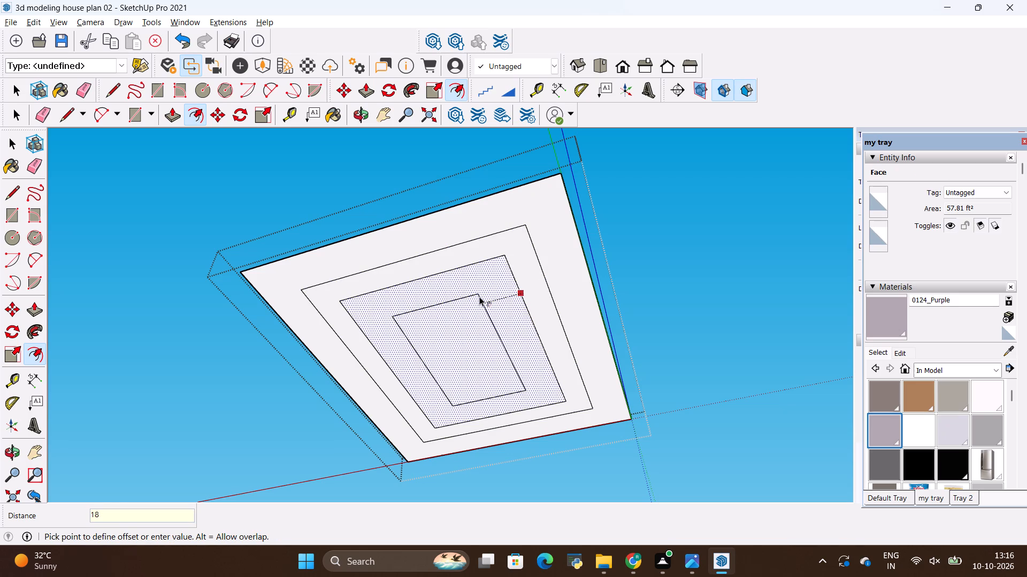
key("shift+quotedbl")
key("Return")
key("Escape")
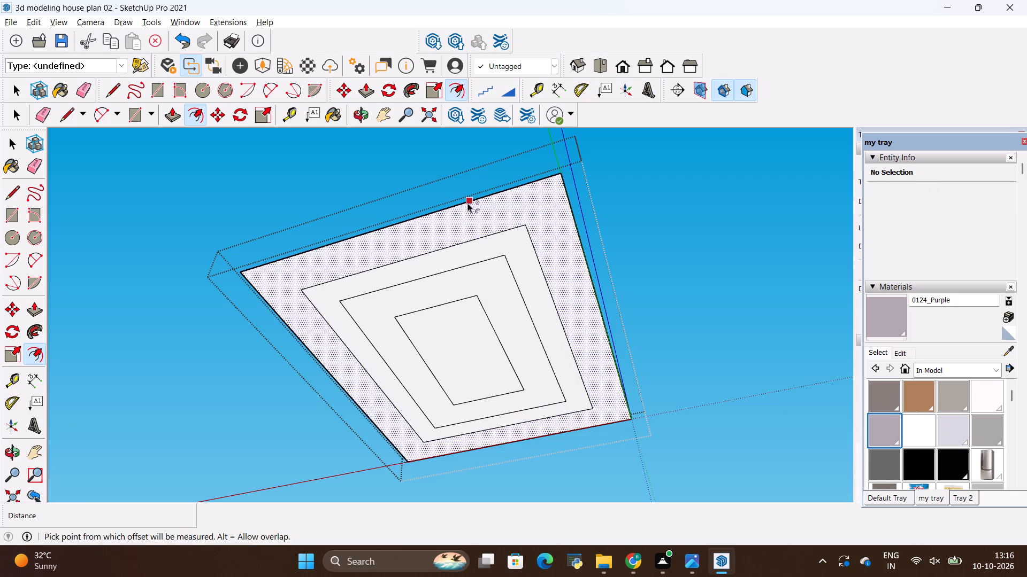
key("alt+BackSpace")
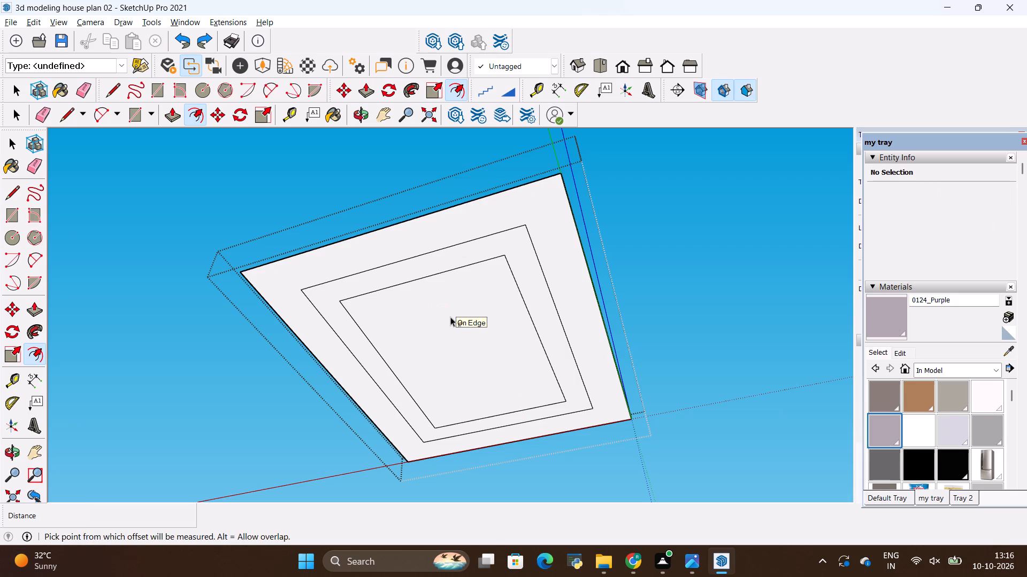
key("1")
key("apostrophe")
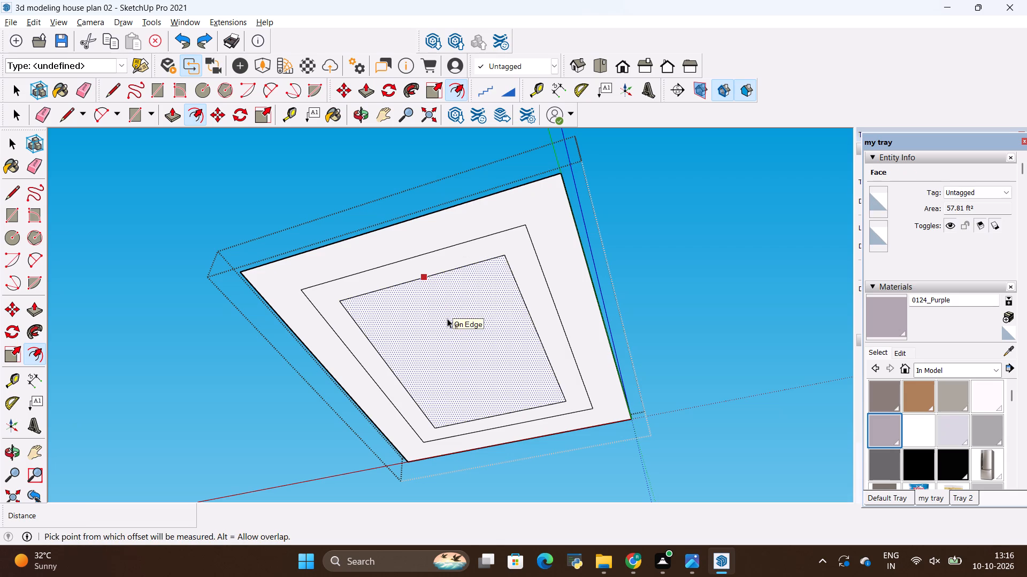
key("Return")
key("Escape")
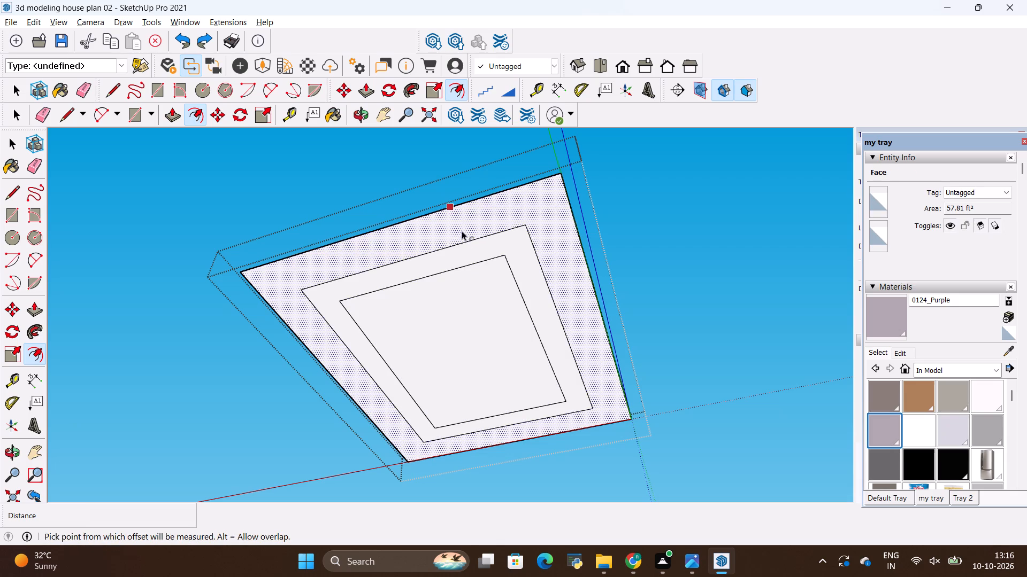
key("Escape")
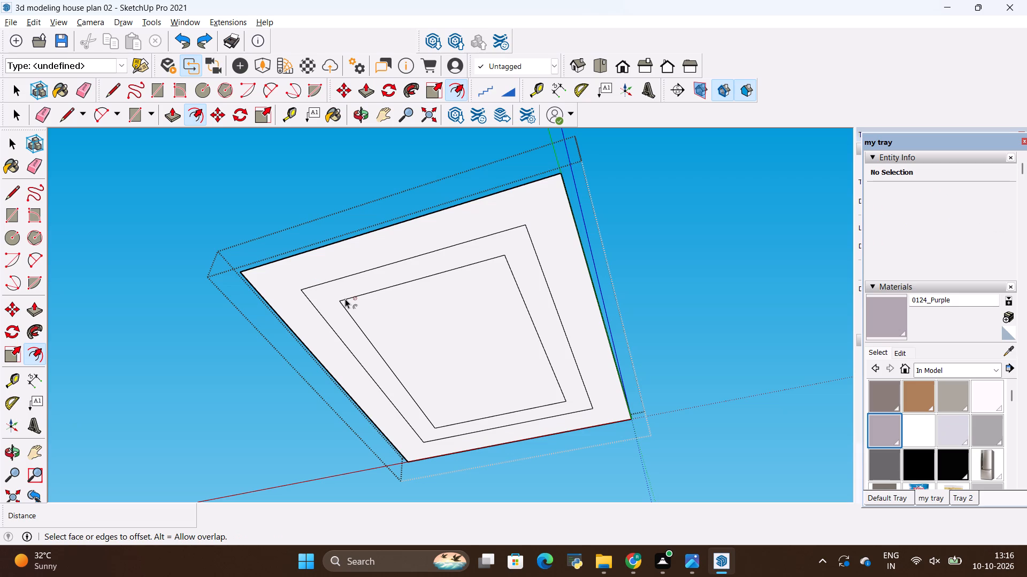
Draw two diagonal guide lines with the Tape Measure between opposite corners of the innermost rectangle to locate its centre.
key("t")
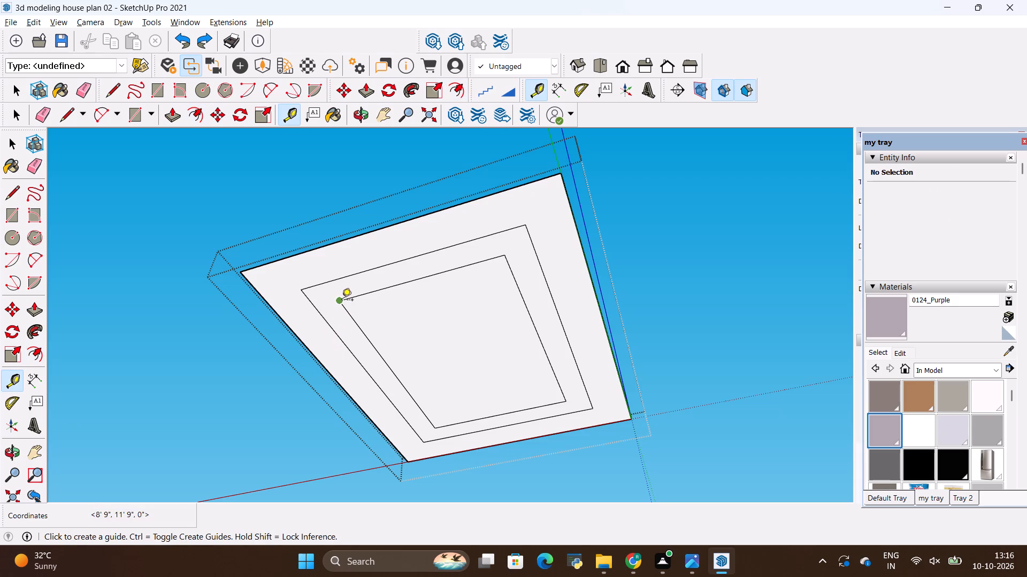
left_click(342, 301)
left_click(562, 401)
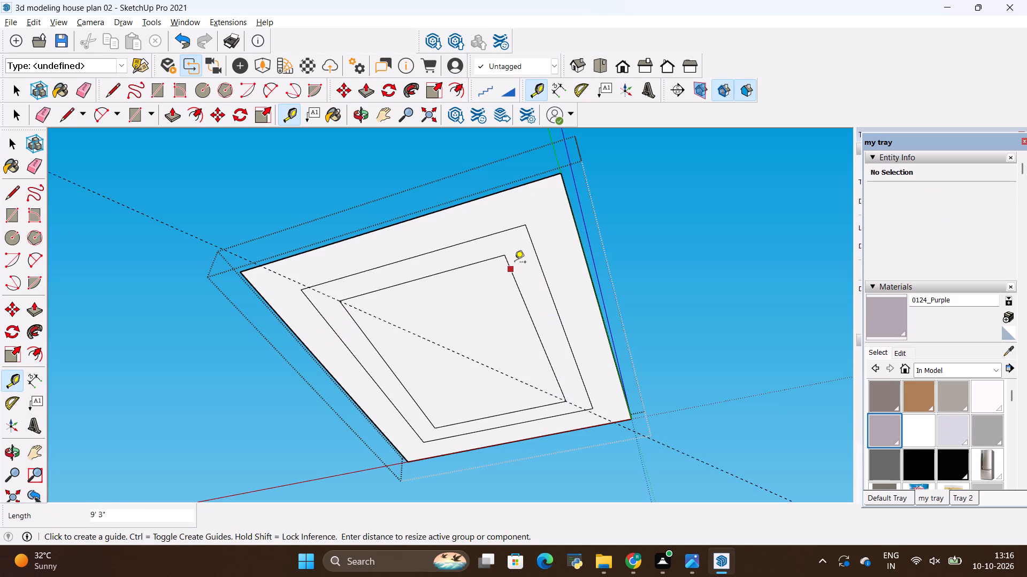
left_click(507, 255)
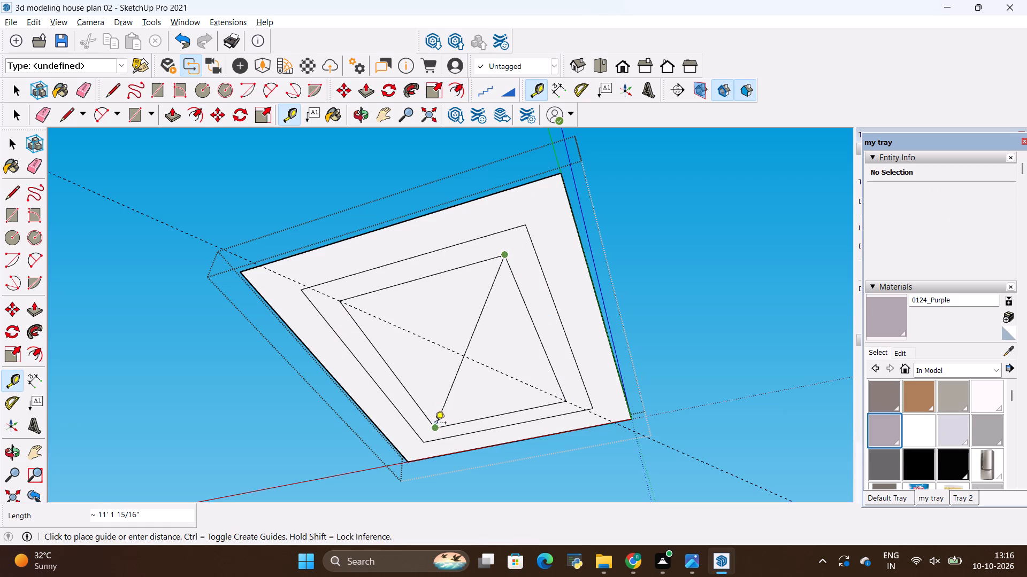
left_click(433, 425)
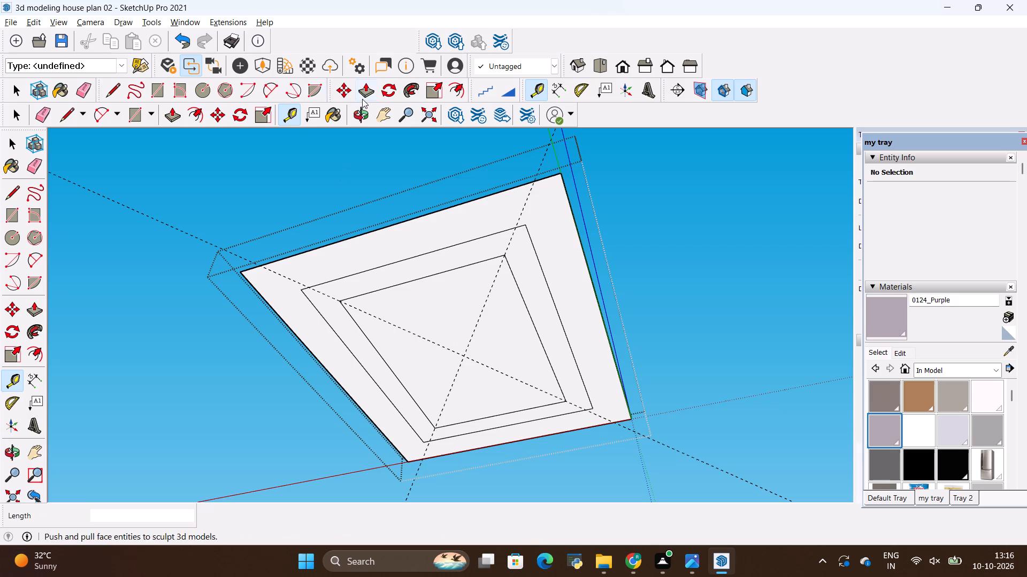
Draw a circle with a 2' radius centred where the two diagonal guides cross.
key("c")
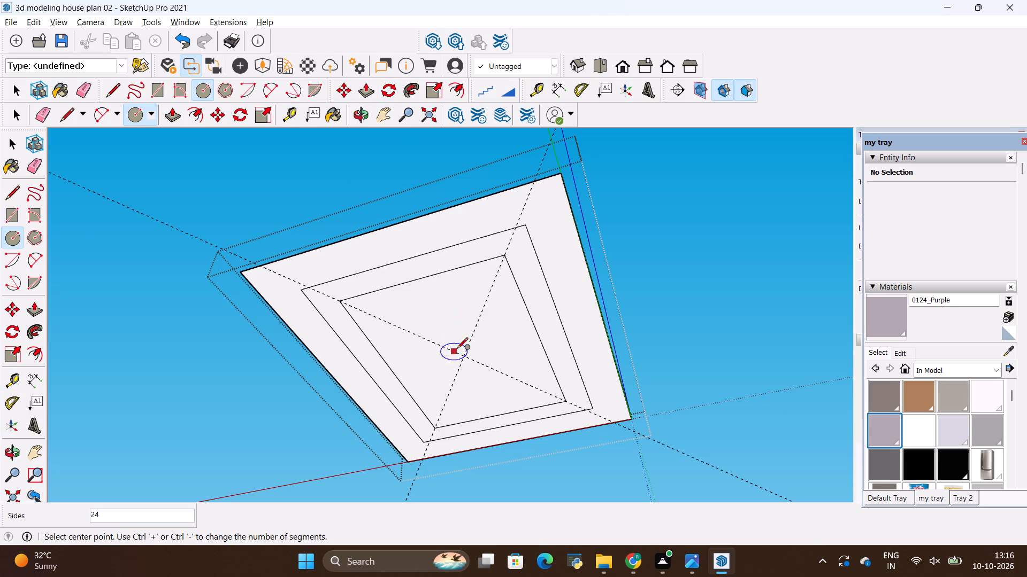
left_click(464, 356)
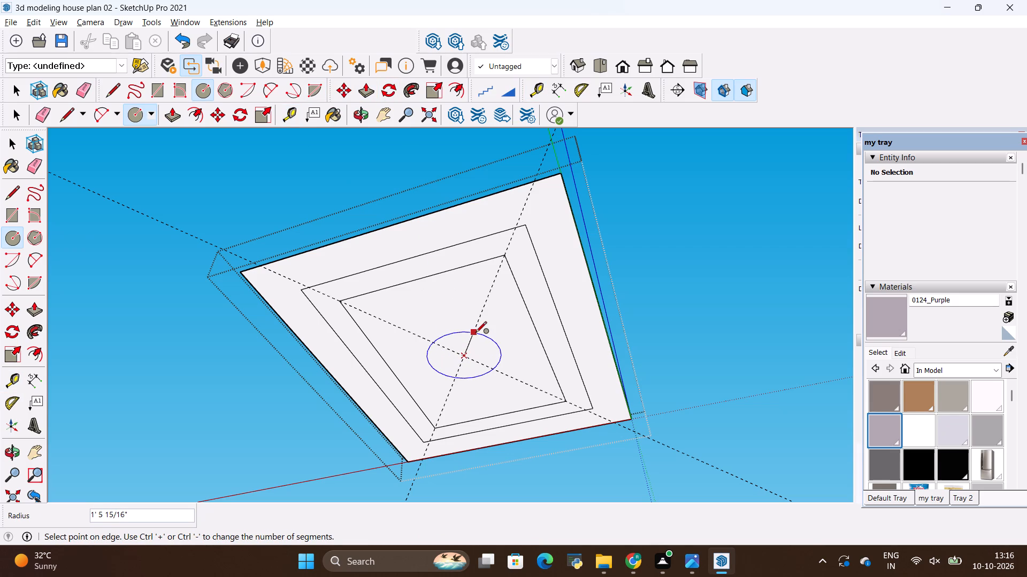
key("BackSpace")
type("2'")
key("Return")
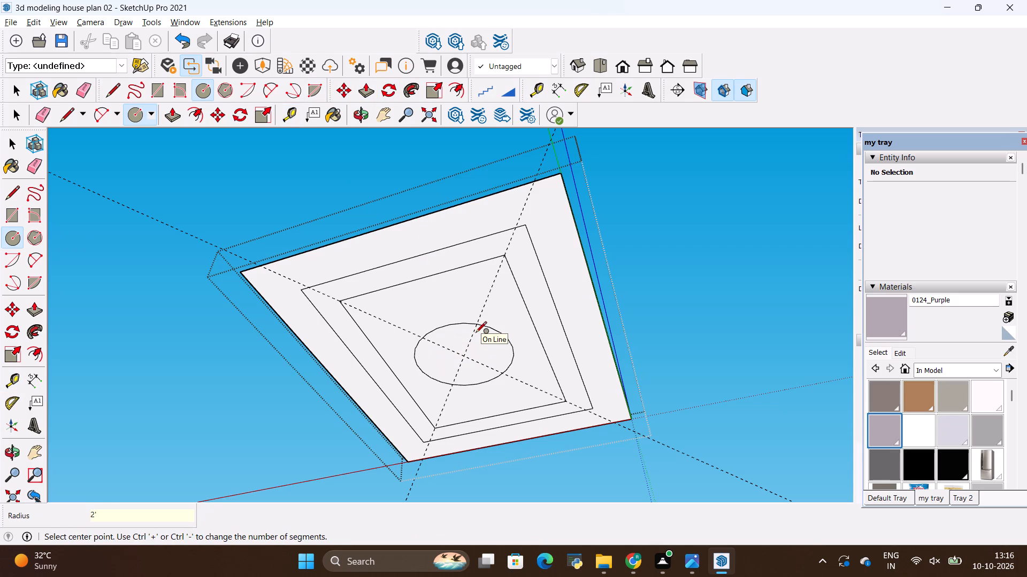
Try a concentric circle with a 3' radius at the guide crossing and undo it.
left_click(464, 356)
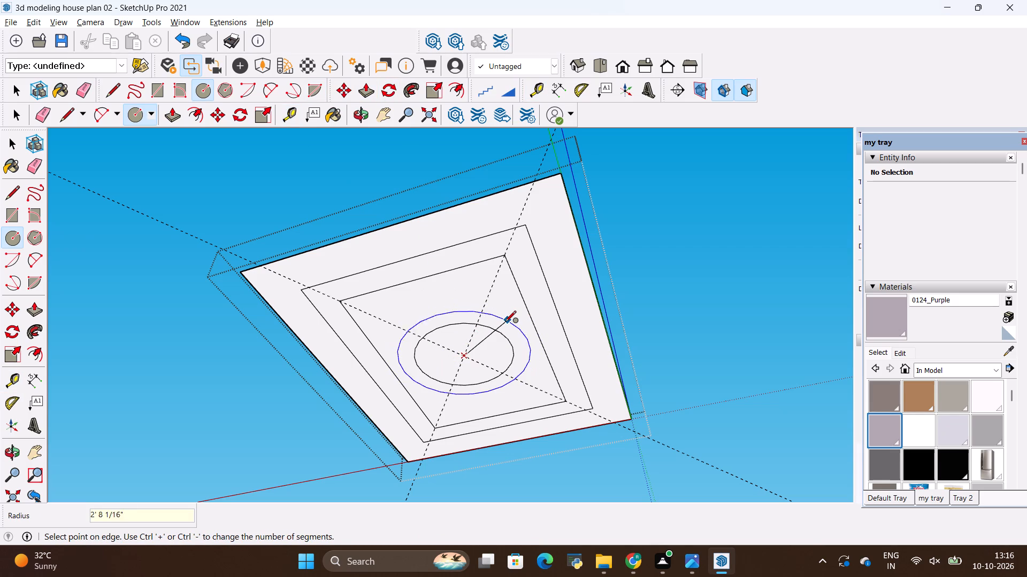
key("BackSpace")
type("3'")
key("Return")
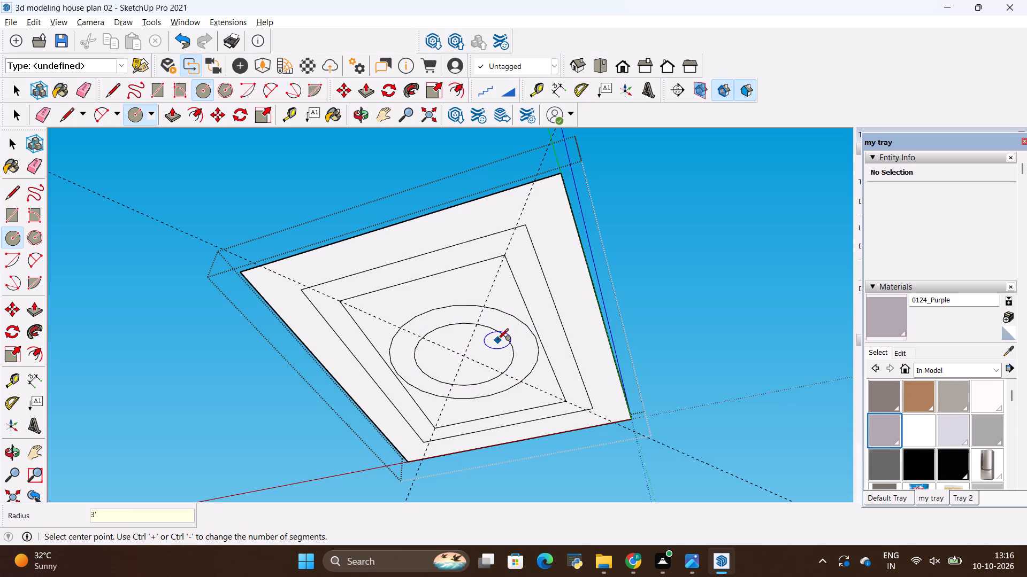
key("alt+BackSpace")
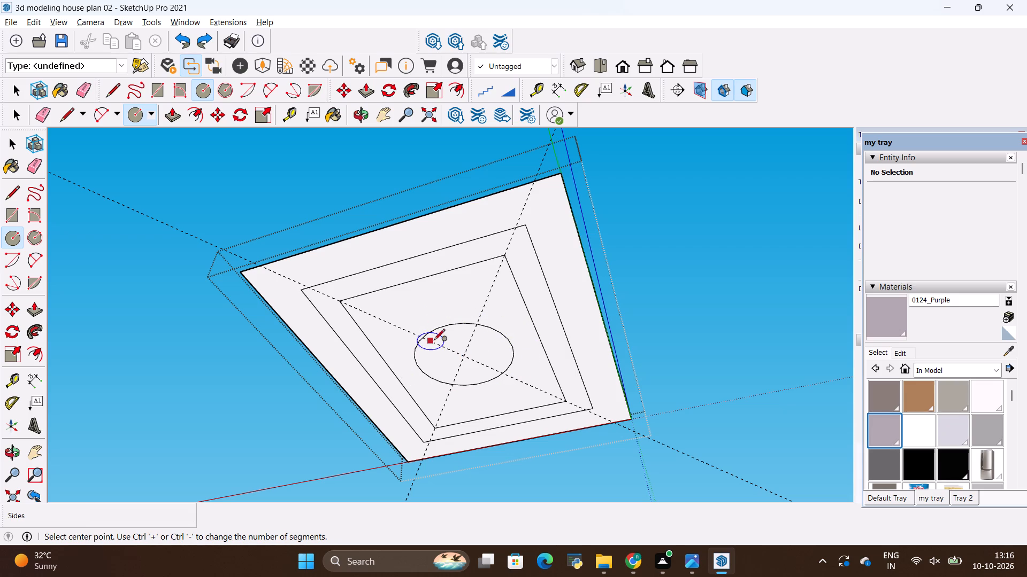
Draw a concentric circle with an 18" radius at the guide crossing, inside the 2' circle.
left_click(463, 355)
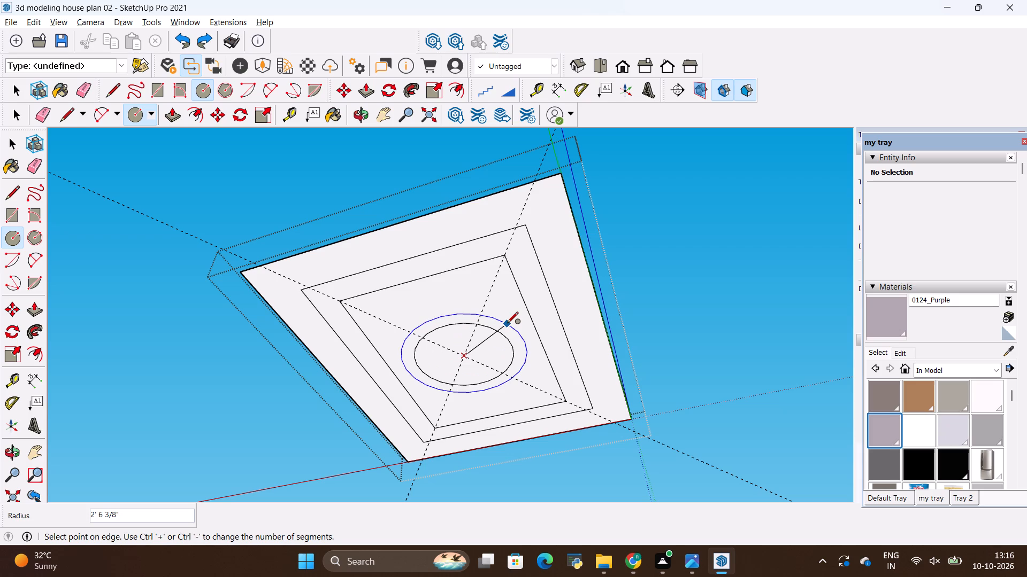
type("18")
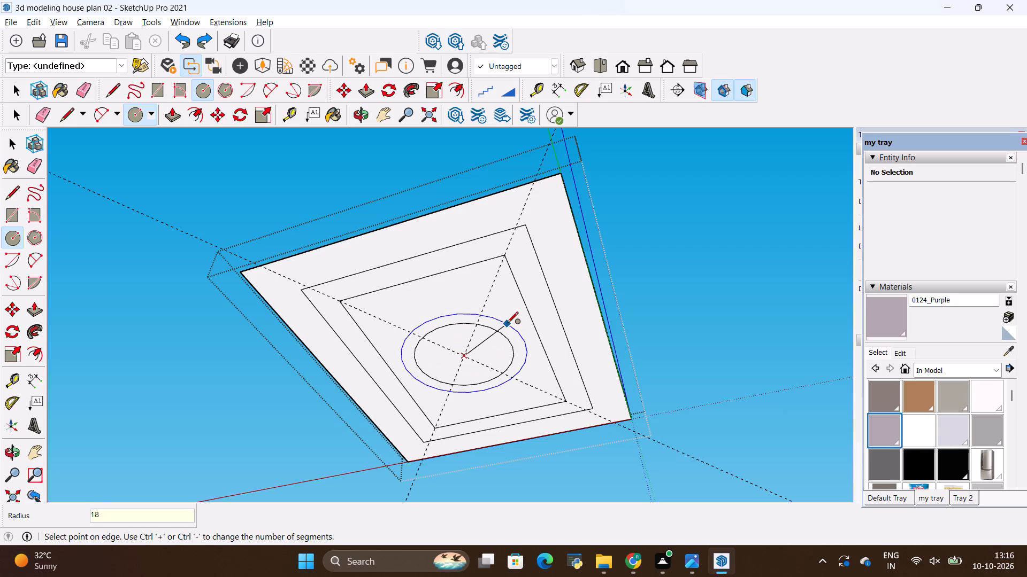
key("shift+quotedbl")
key("Return")
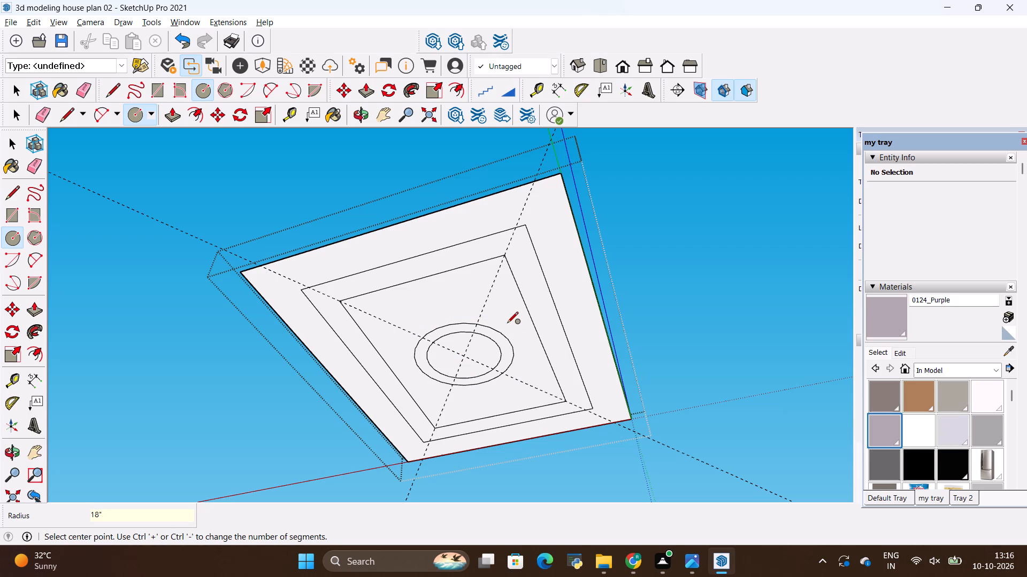
key("Escape")
key("space")
Set the inner 18" circle's segment count to 100.
scroll(462, 357, "up", 5)
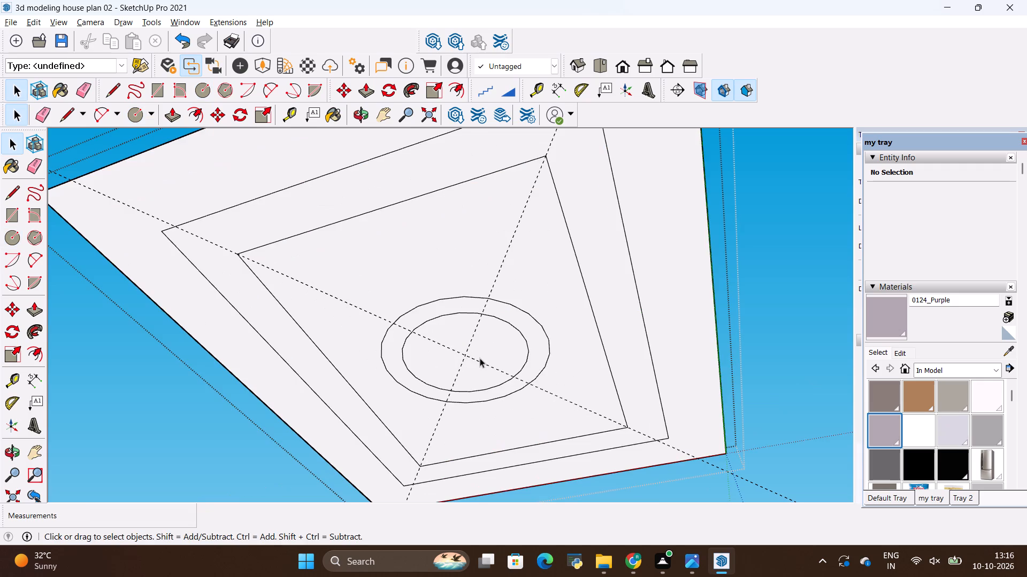
middle_click_drag(480, 357, 515, 283)
left_click(527, 275)
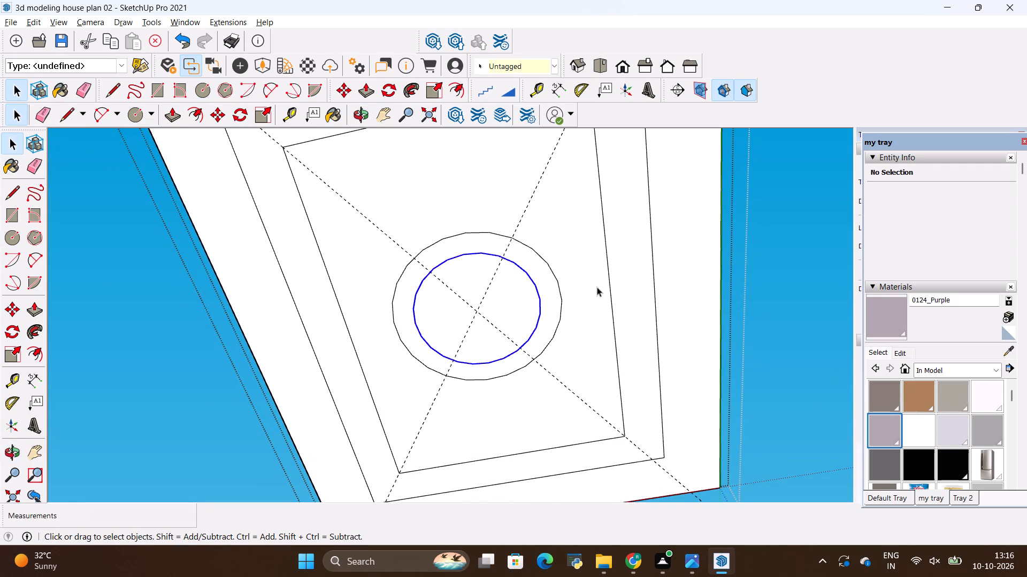
left_click(974, 223)
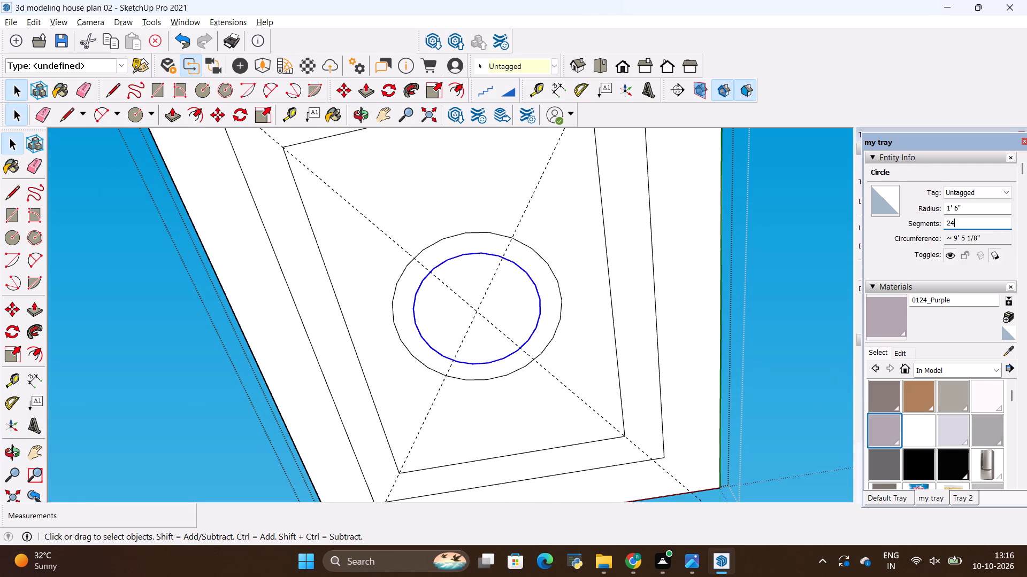
key("BackSpace")
key("BackSpace")
type("100")
key("Return")
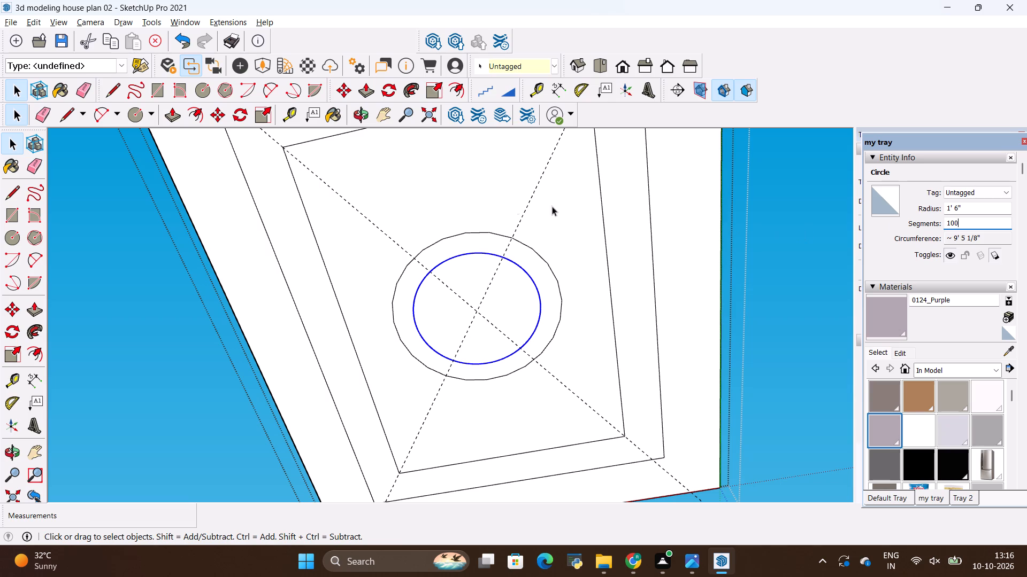
Set the outer 2' circle's segment count to 100.
left_click(528, 246)
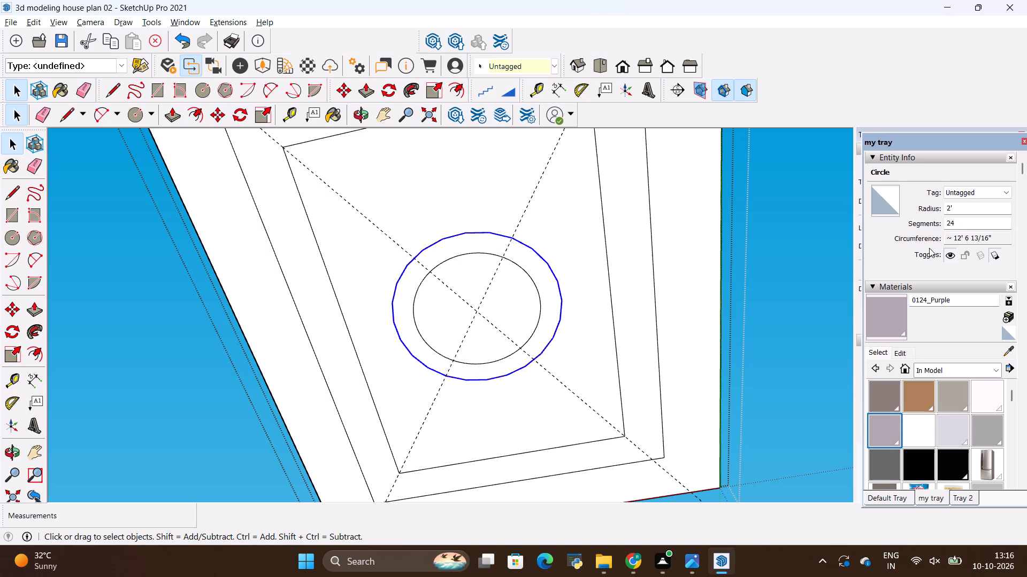
left_click(969, 224)
key("BackSpace")
key("BackSpace")
type("100")
key("Return")
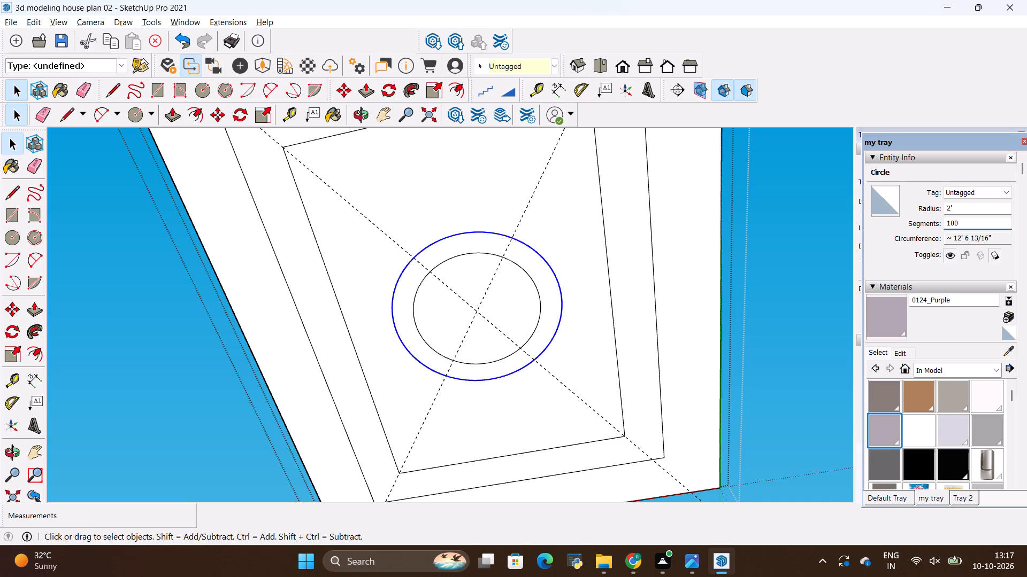
left_click(472, 188)
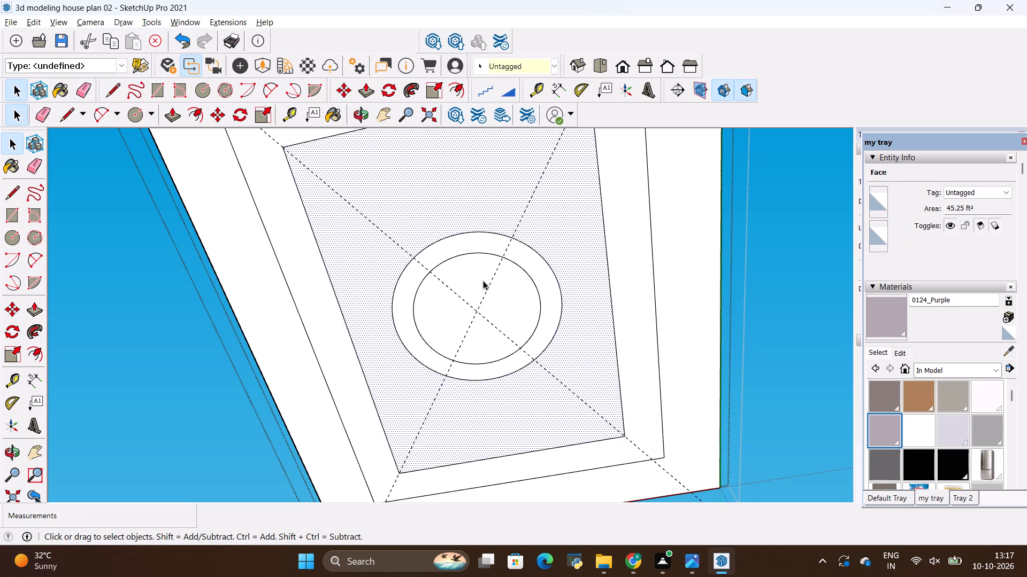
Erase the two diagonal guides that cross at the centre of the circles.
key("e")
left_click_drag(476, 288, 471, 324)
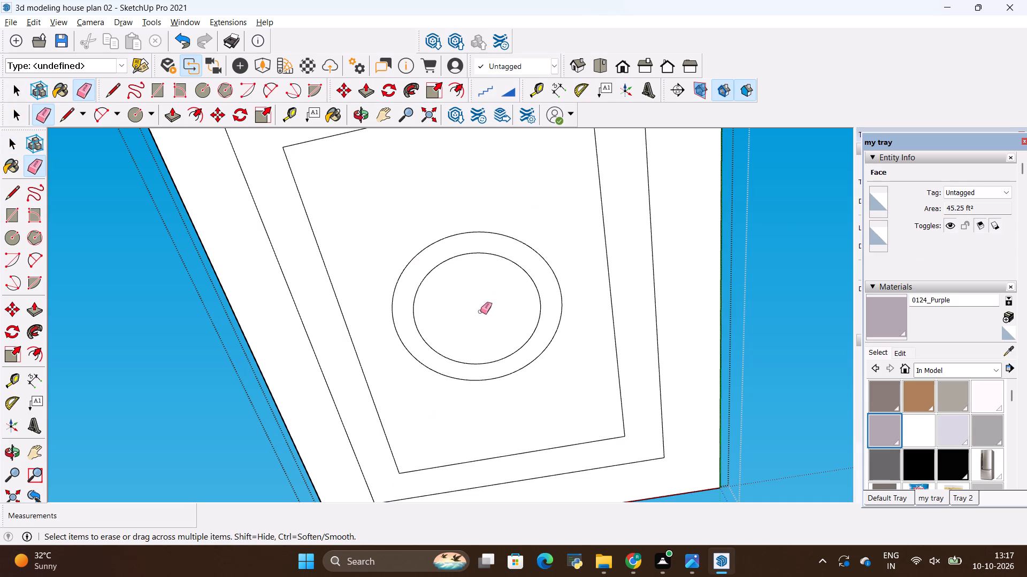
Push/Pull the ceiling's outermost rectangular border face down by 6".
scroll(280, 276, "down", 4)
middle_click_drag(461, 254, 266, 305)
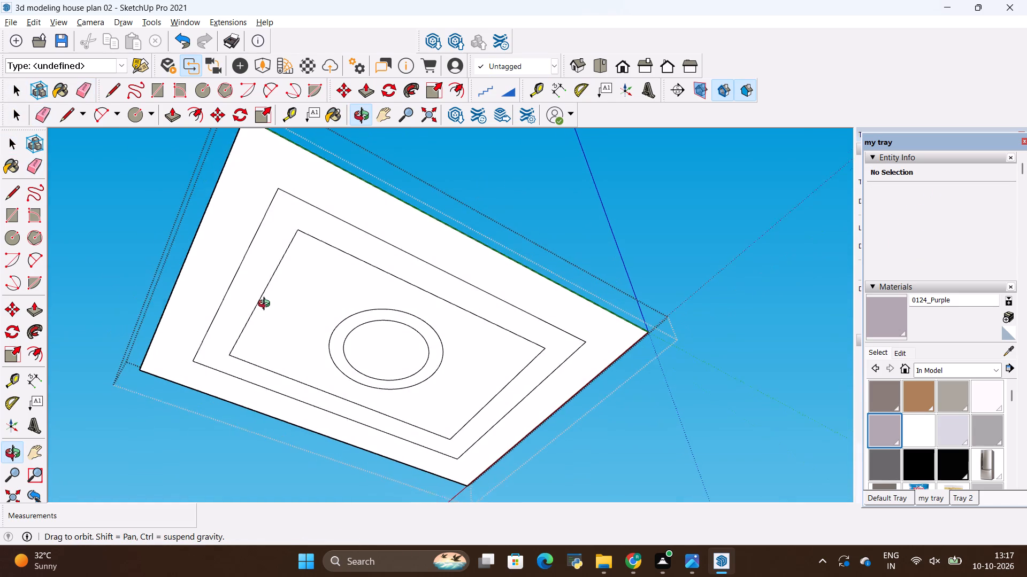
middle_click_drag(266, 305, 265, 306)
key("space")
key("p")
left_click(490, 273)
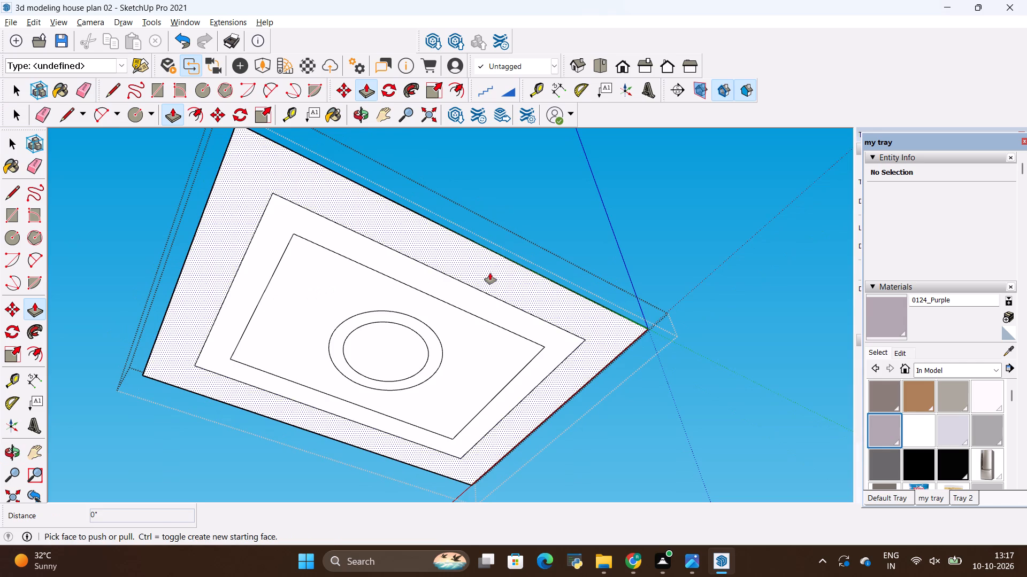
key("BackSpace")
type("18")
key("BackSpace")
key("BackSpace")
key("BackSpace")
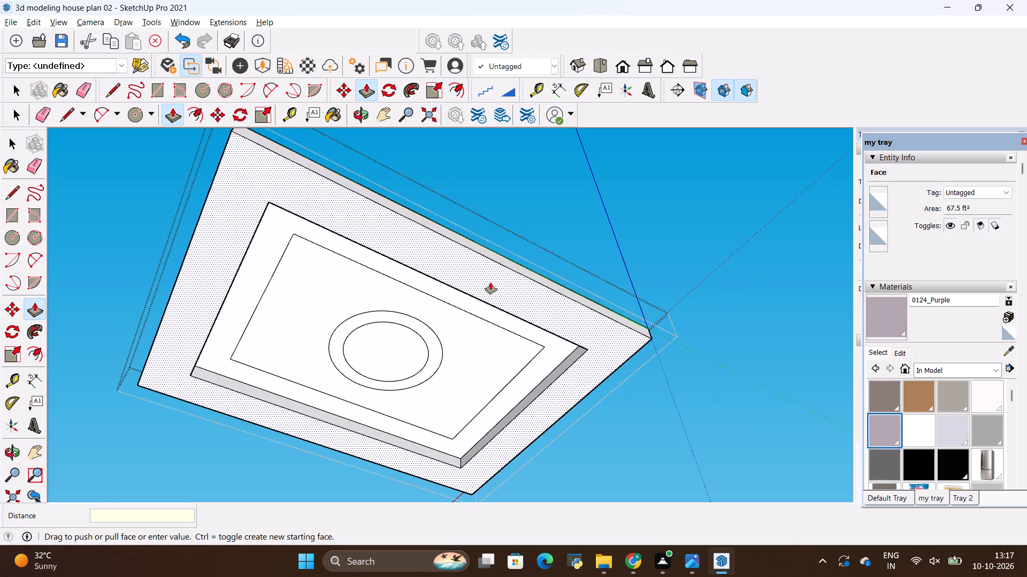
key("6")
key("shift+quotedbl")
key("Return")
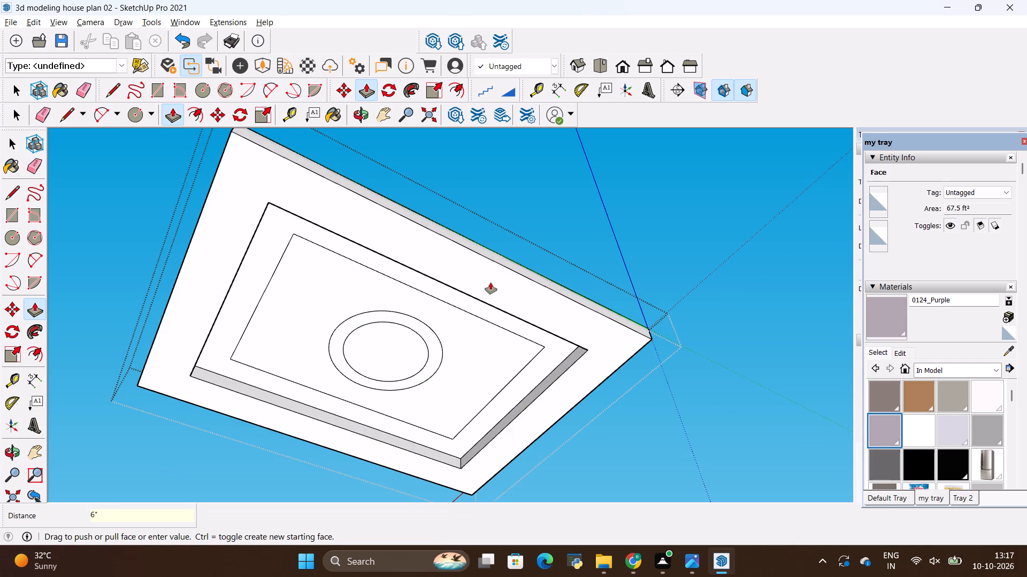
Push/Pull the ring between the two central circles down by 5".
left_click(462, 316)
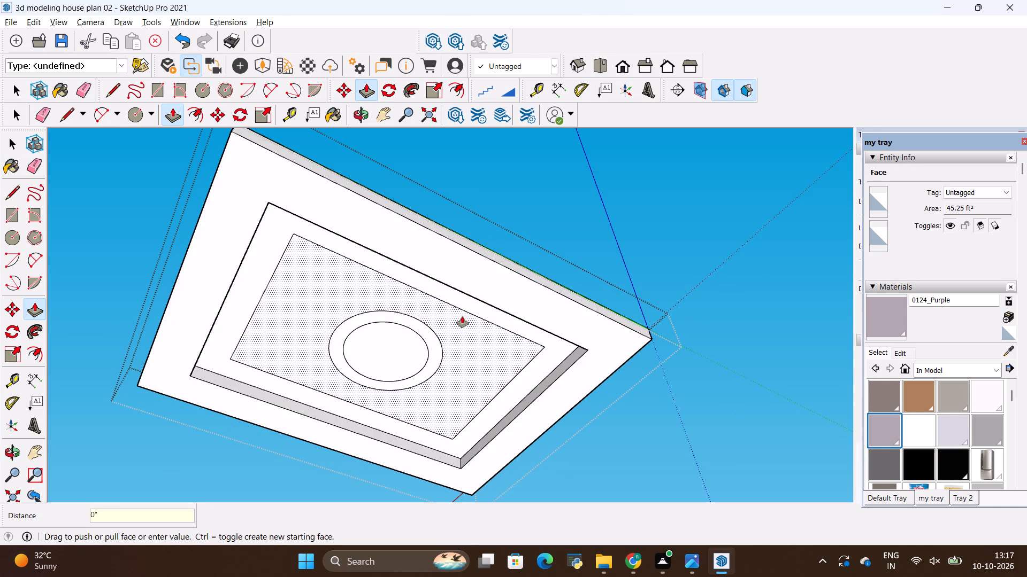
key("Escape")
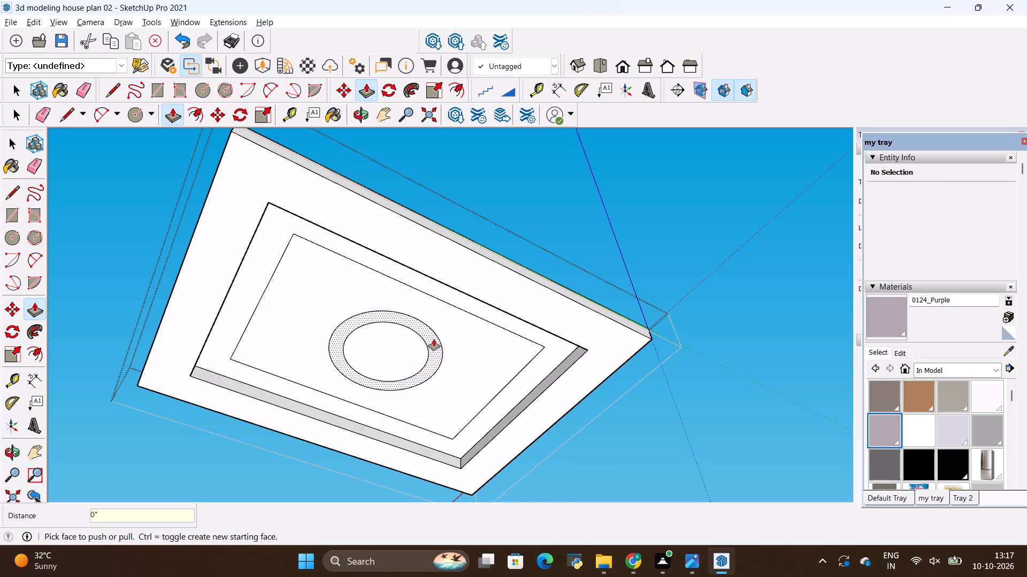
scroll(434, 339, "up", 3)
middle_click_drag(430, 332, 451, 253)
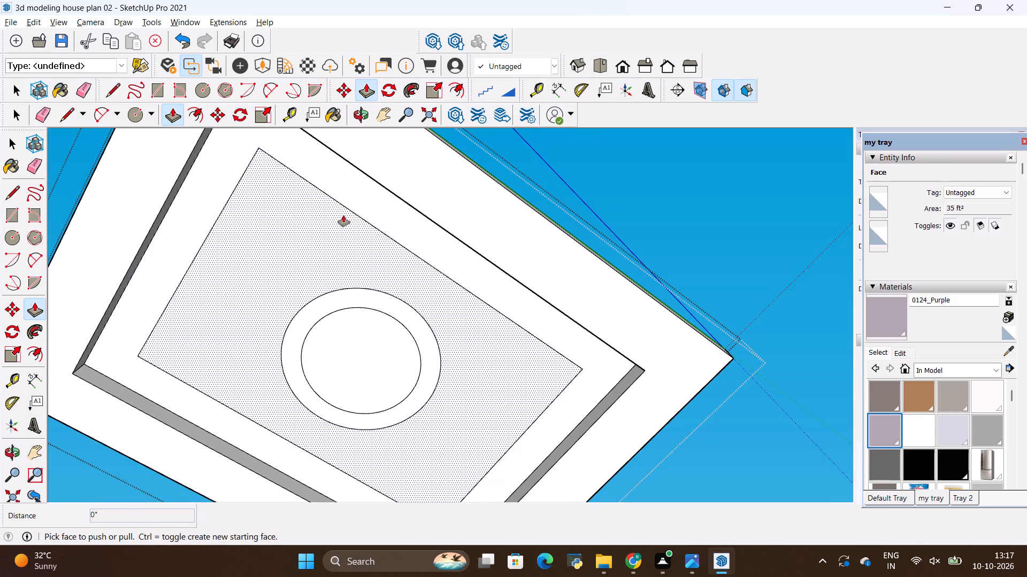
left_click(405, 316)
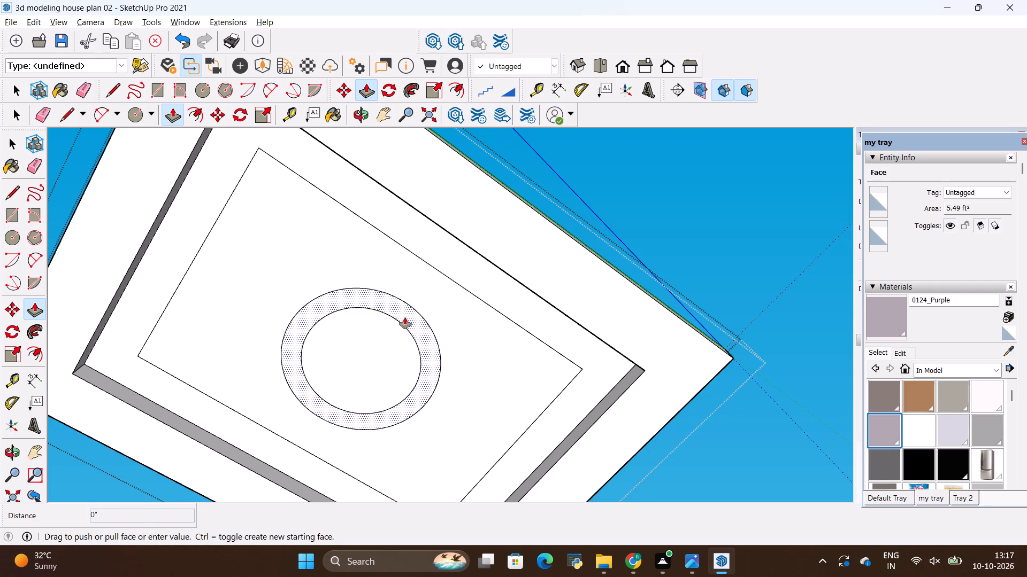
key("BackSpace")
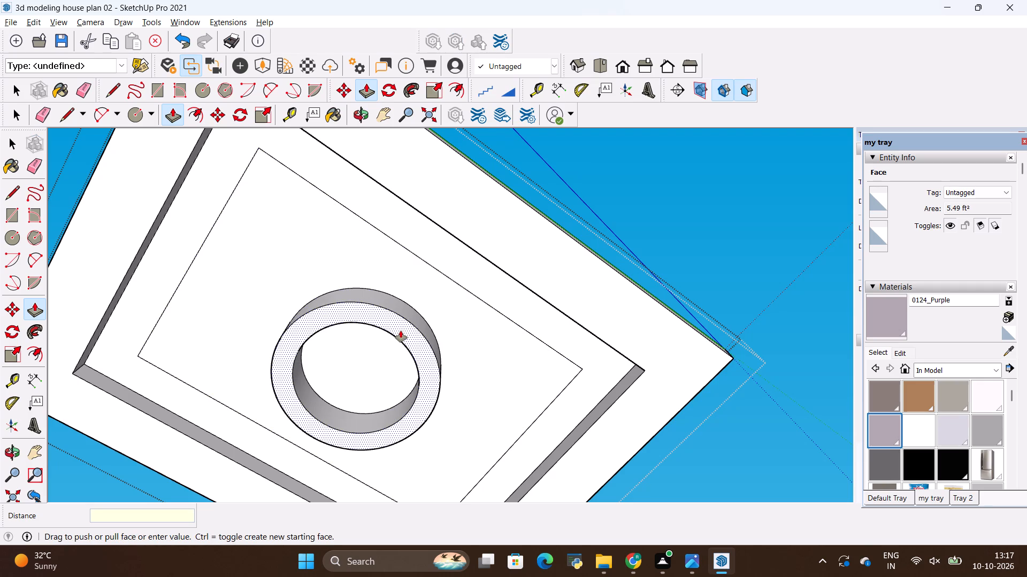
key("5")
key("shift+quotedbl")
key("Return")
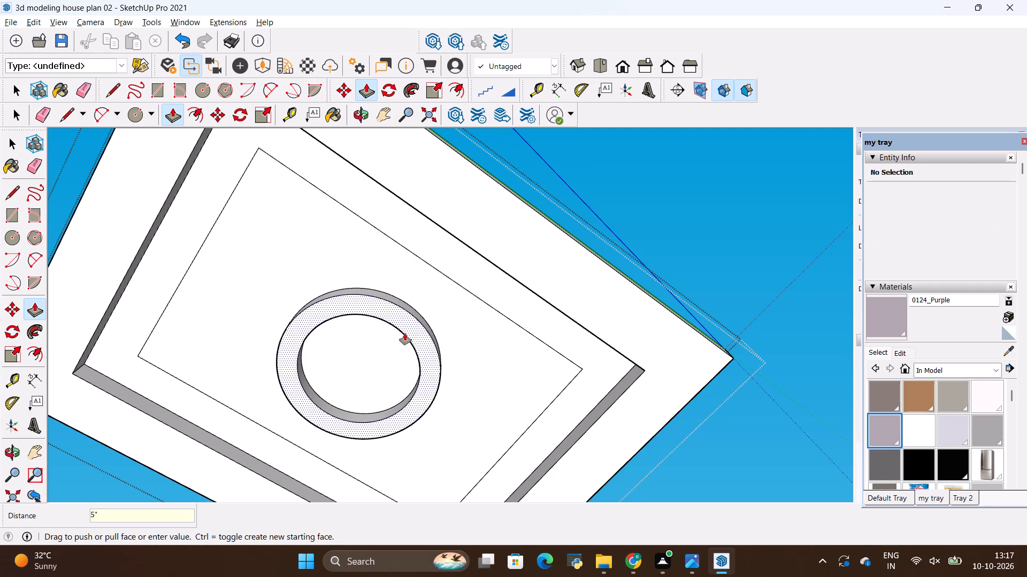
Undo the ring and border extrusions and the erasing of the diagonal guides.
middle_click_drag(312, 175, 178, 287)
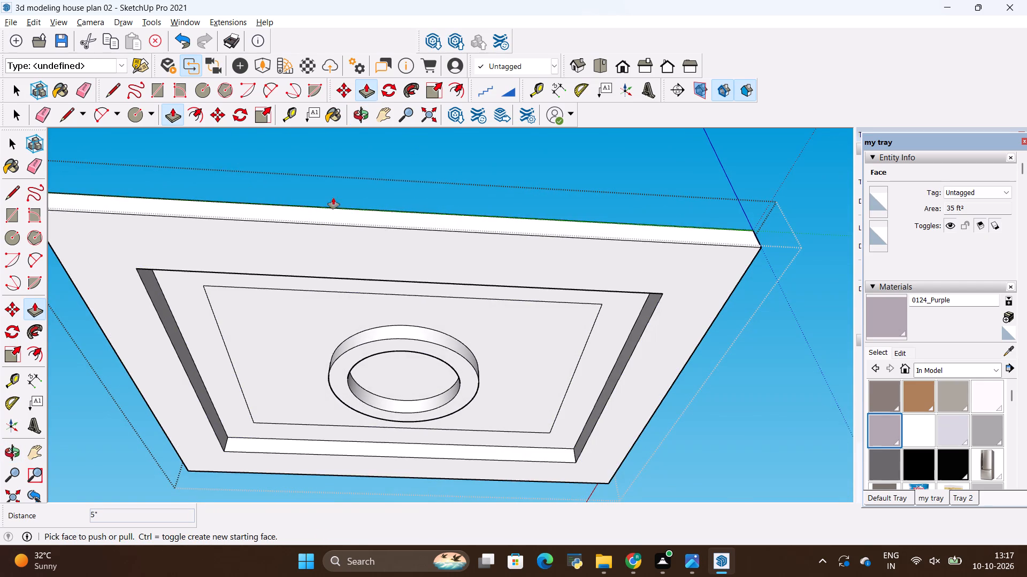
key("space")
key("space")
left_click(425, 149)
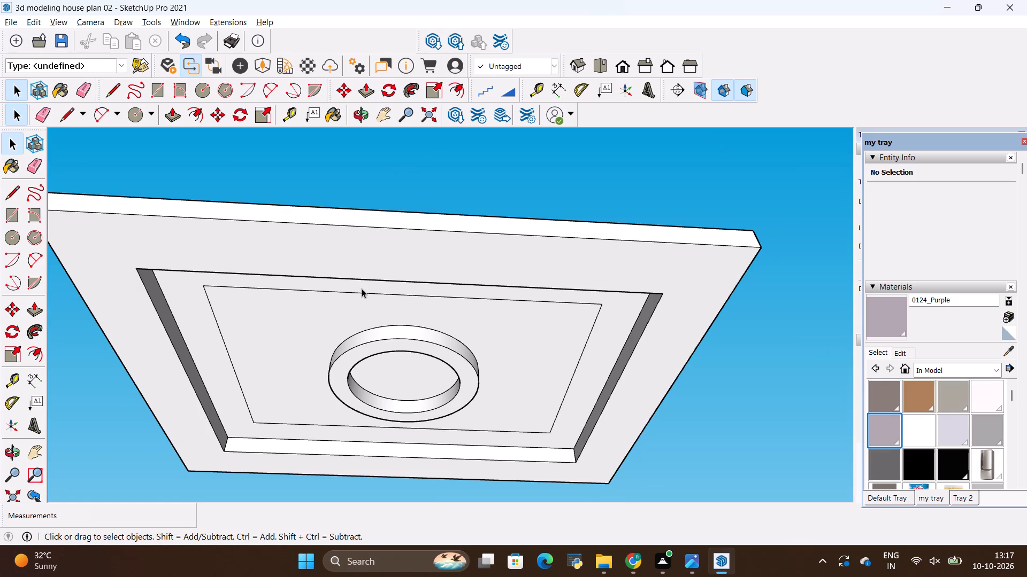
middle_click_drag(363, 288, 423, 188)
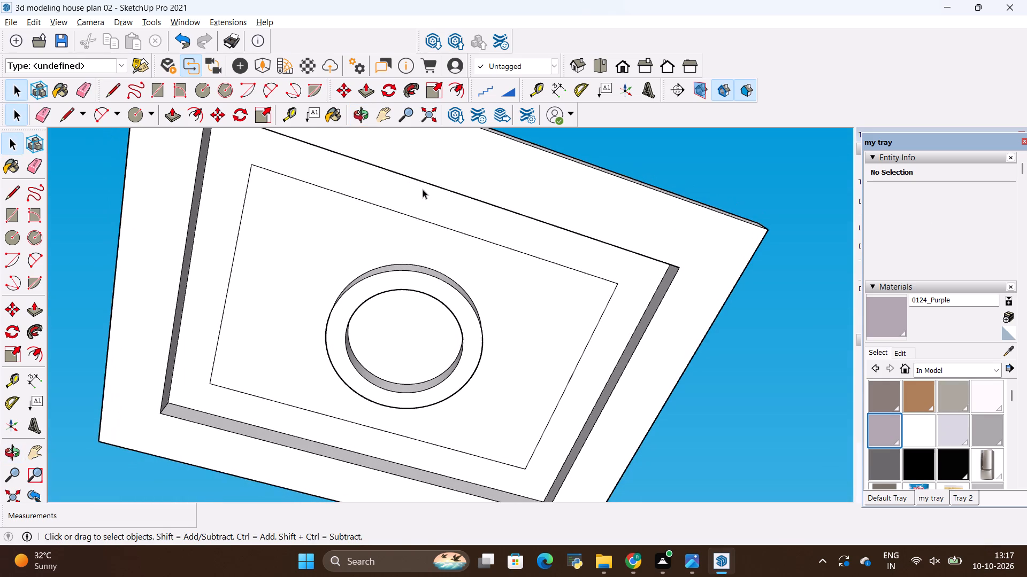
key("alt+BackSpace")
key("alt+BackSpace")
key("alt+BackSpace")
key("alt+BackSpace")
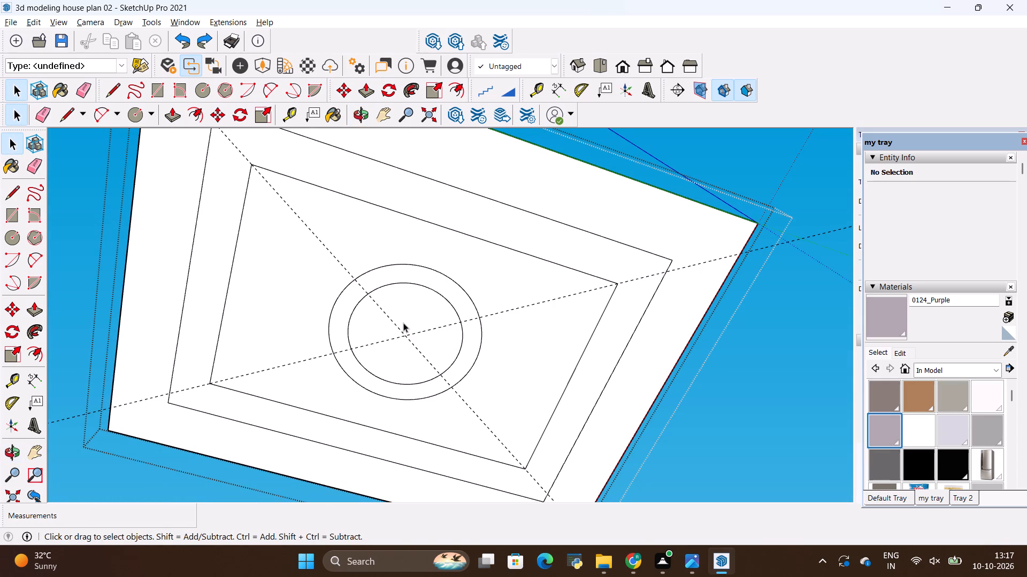
Erase the four edges of the innermost inset rectangle around the circles.
key("e")
left_click(431, 223)
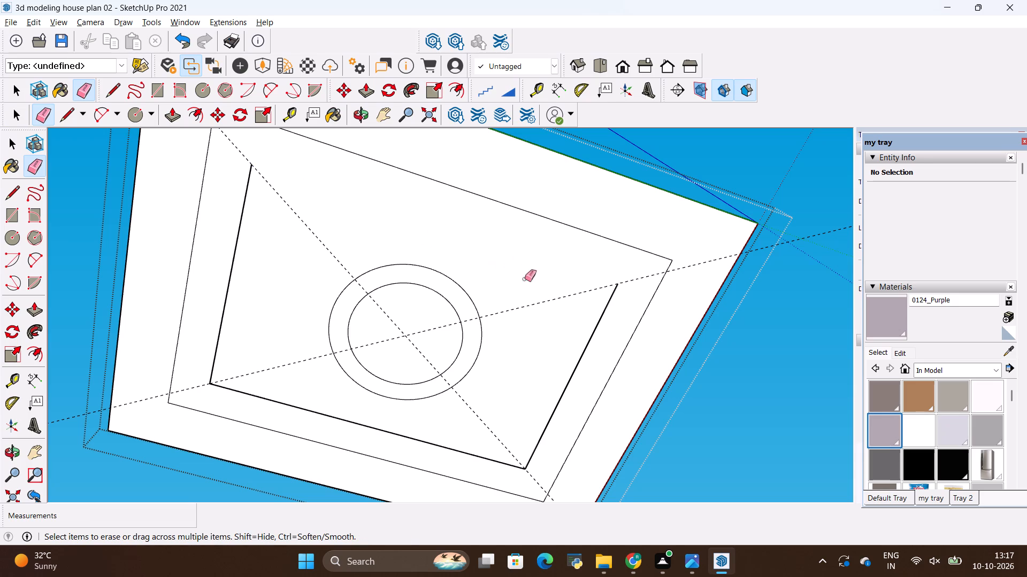
left_click_drag(575, 330, 589, 336)
left_click_drag(584, 340, 605, 350)
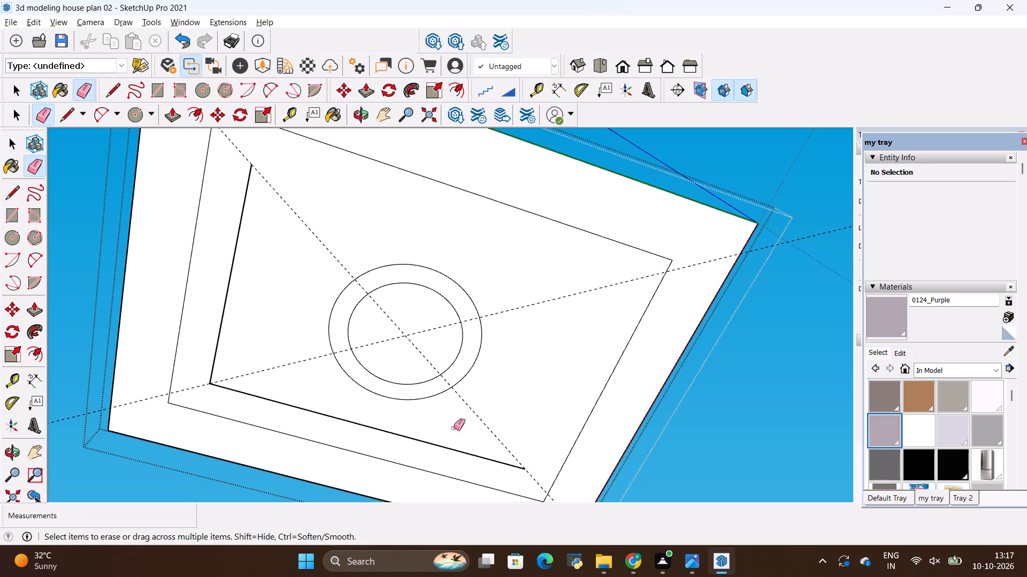
left_click_drag(447, 436, 448, 454)
left_click_drag(238, 287, 217, 285)
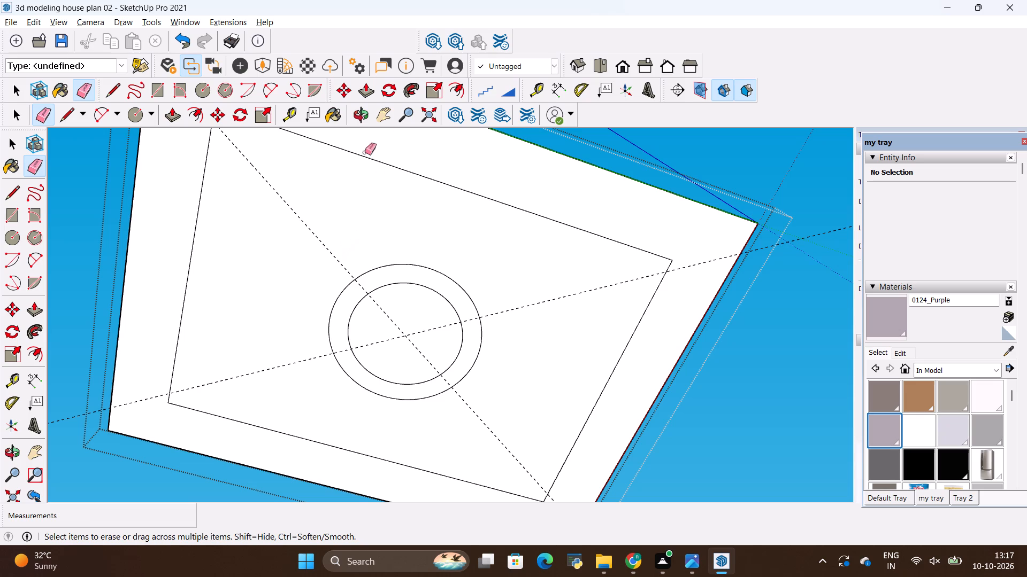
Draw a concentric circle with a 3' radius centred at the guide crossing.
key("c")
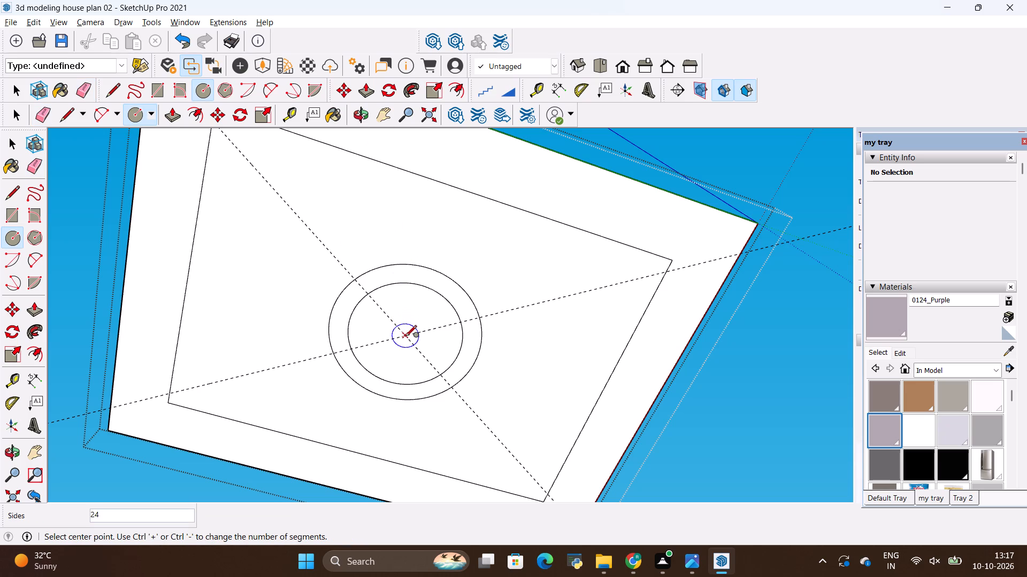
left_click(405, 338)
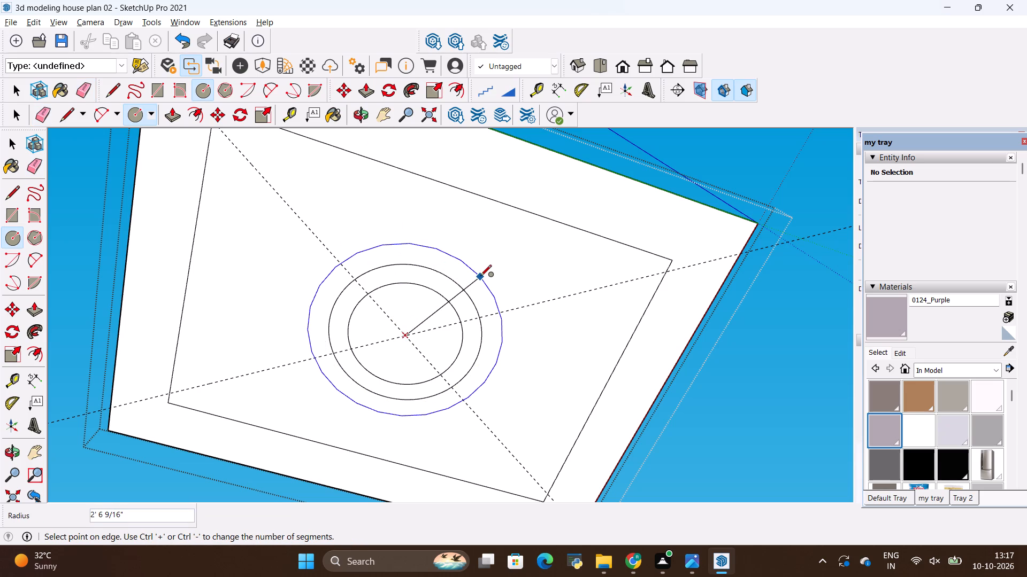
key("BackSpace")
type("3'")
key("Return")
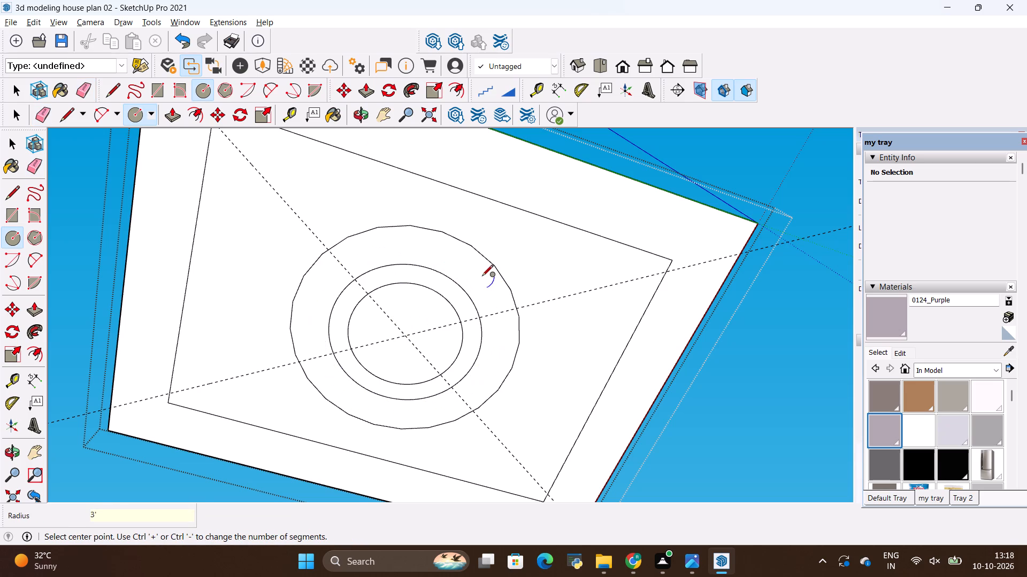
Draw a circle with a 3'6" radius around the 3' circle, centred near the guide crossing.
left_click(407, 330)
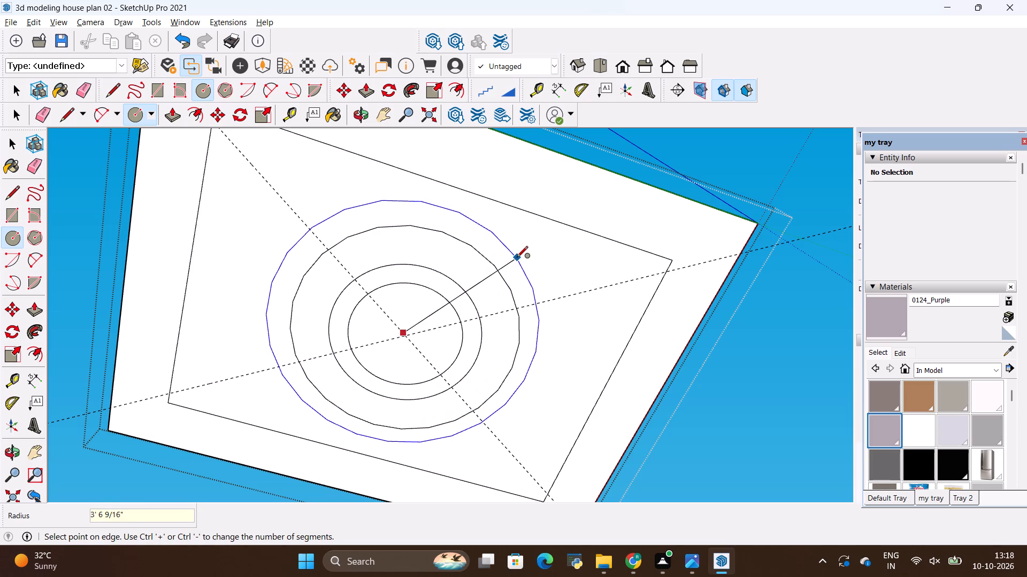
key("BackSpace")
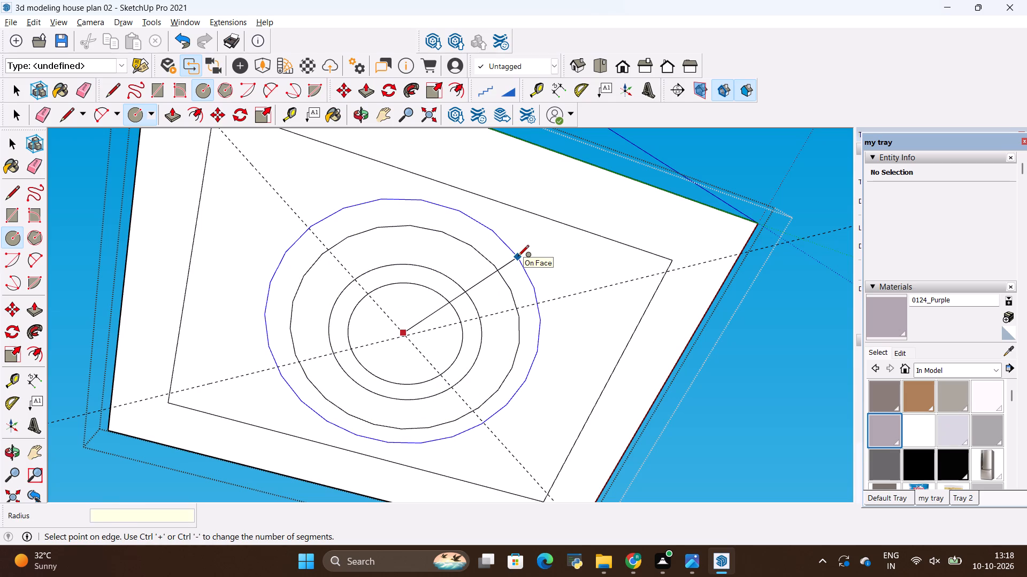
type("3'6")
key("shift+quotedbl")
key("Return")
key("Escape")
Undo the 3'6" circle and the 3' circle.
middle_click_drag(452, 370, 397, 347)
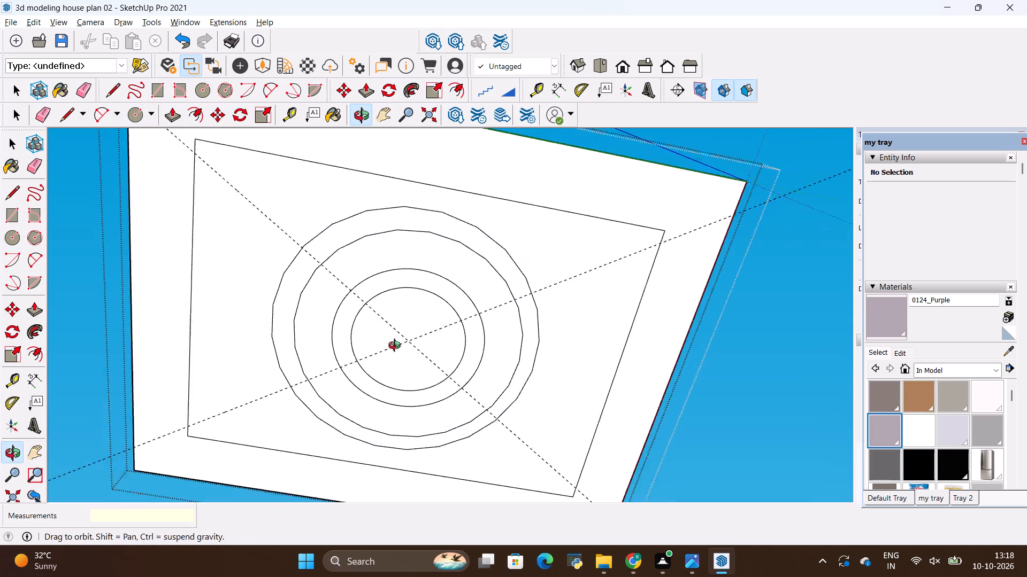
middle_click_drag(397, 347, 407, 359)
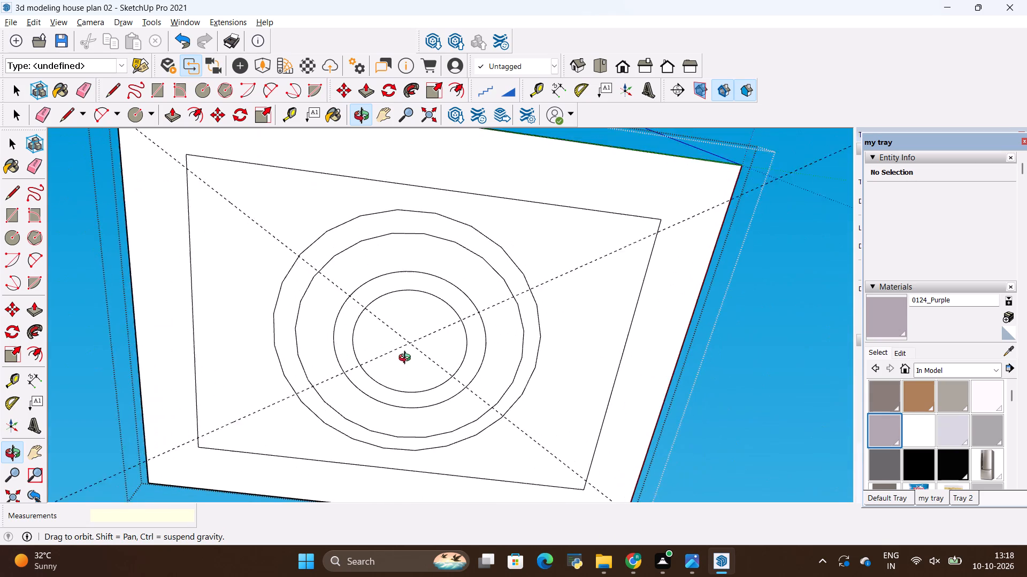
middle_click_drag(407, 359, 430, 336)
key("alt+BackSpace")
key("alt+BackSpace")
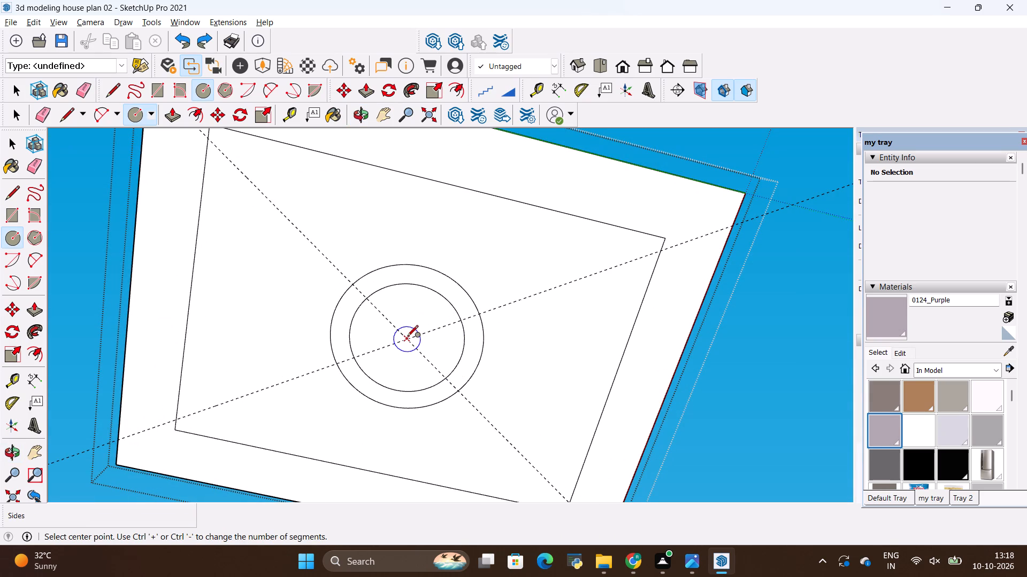
Draw a concentric circle with a 3' radius centred exactly where the diagonal guides cross.
left_click(407, 338)
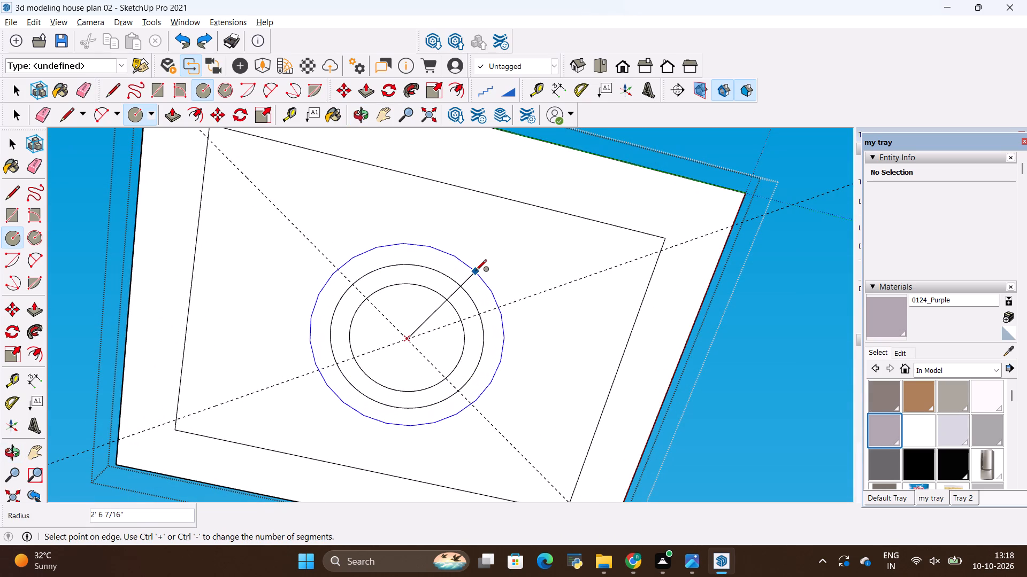
key("BackSpace")
type("3'")
key("Return")
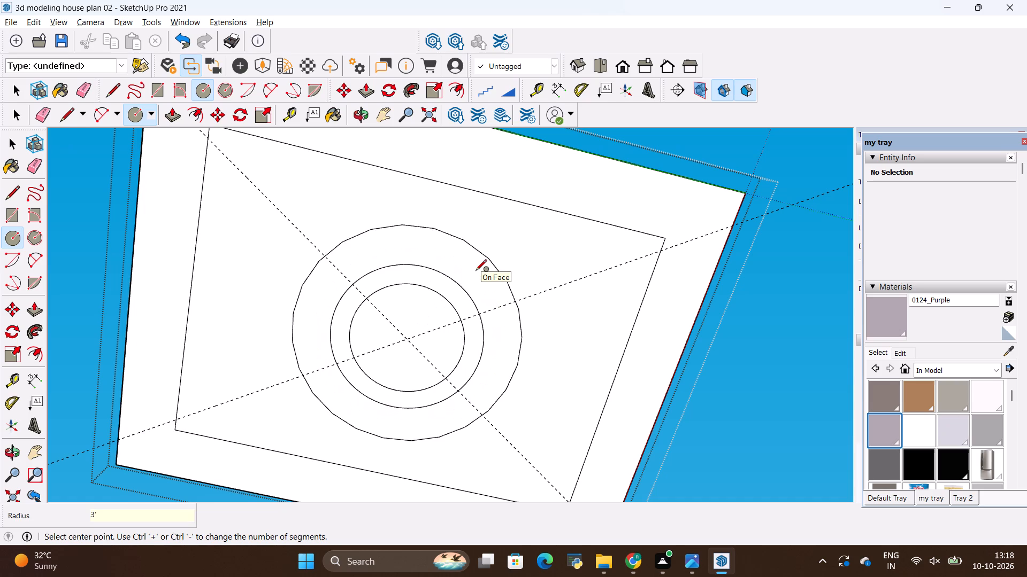
Draw a concentric circle with a 3'6" radius centred where the diagonal guides cross.
left_click(407, 340)
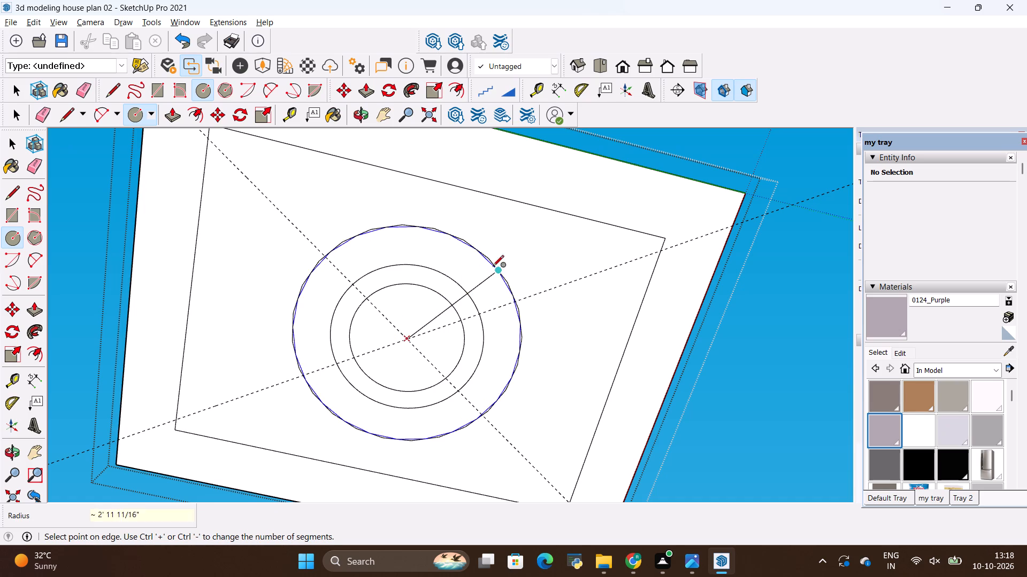
key("BackSpace")
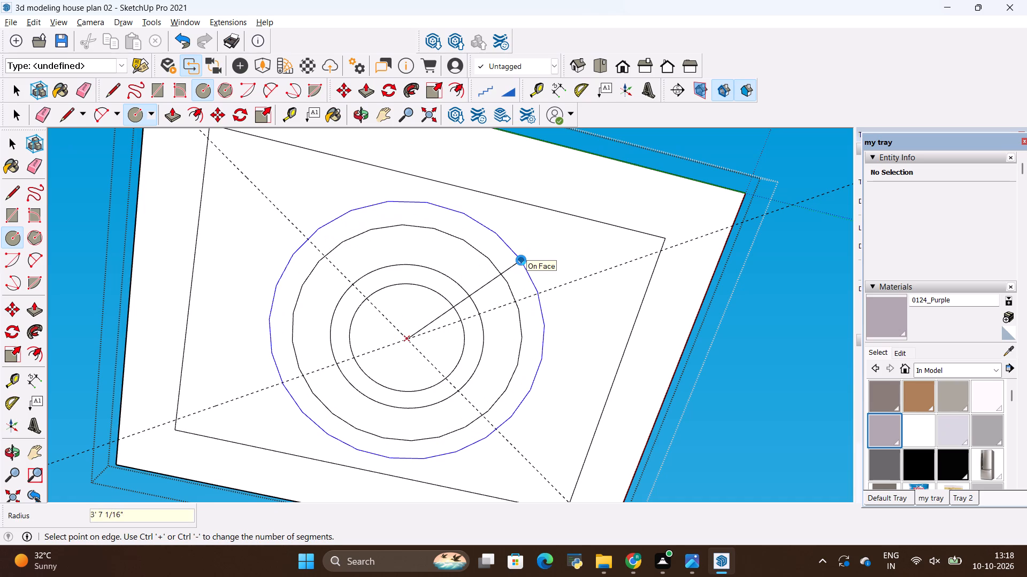
type("3'6")
key("shift+quotedbl")
key("Return")
key("Escape")
middle_click_drag(434, 307, 357, 306)
middle_click_drag(357, 306, 200, 313)
key("Escape")
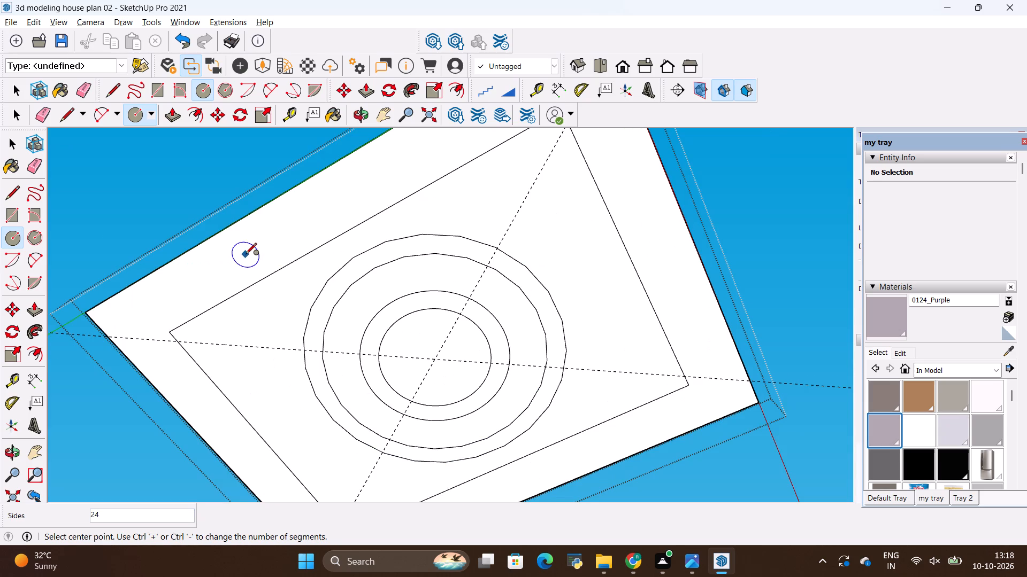
Set the 3' radius circle to 100 segments.
scroll(246, 255, "down", 1)
scroll(341, 290, "up", 2)
scroll(340, 291, "down", 4)
middle_click_drag(427, 287, 193, 290)
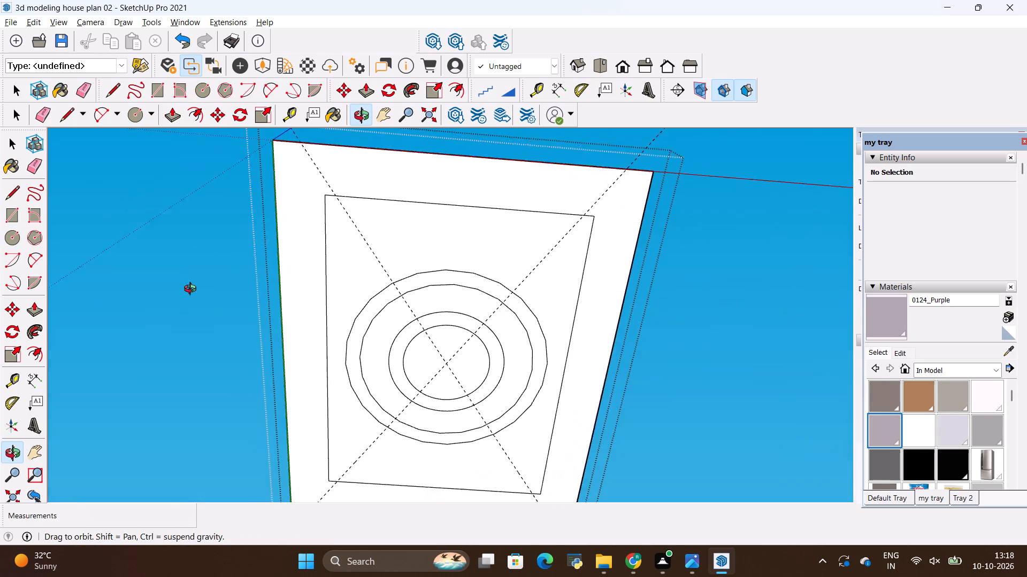
middle_click_drag(193, 290, 205, 340)
key("space")
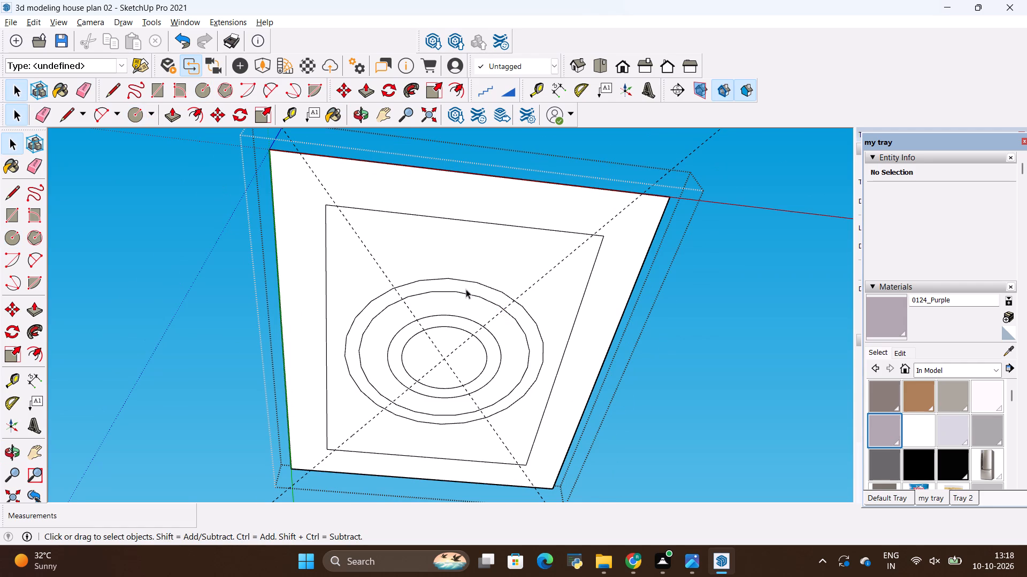
scroll(467, 289, "up", 2)
left_click(468, 295)
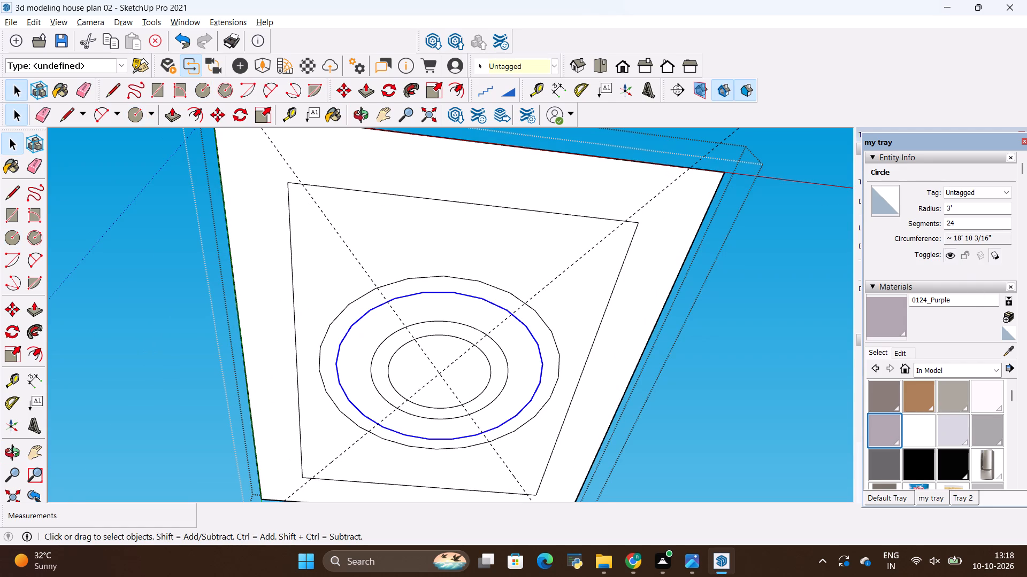
left_click(972, 227)
key("BackSpace")
key("BackSpace")
type("100")
key("Return")
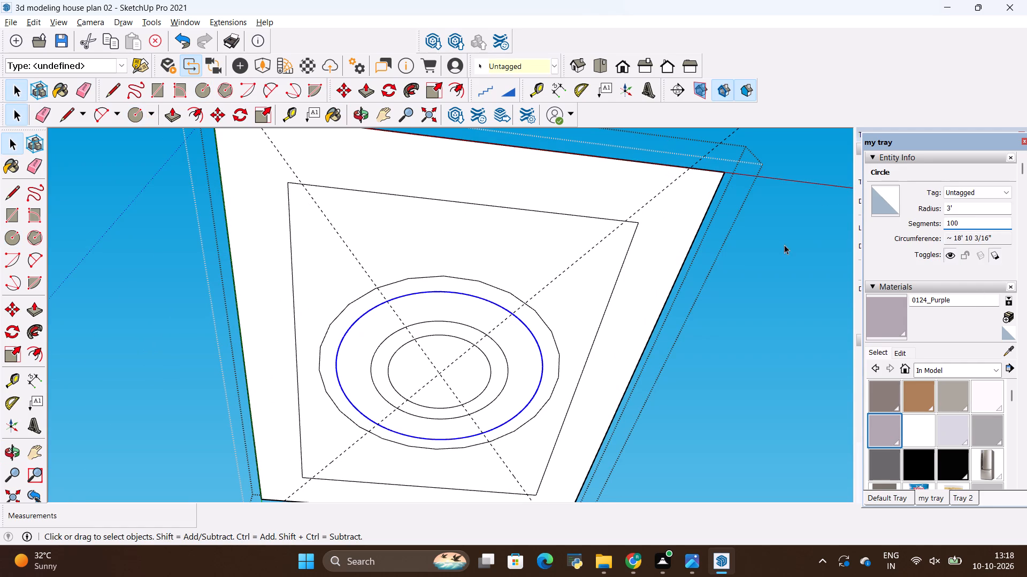
Set the outermost 3'6" radius circle to 100 segments.
key("space")
left_click(479, 279)
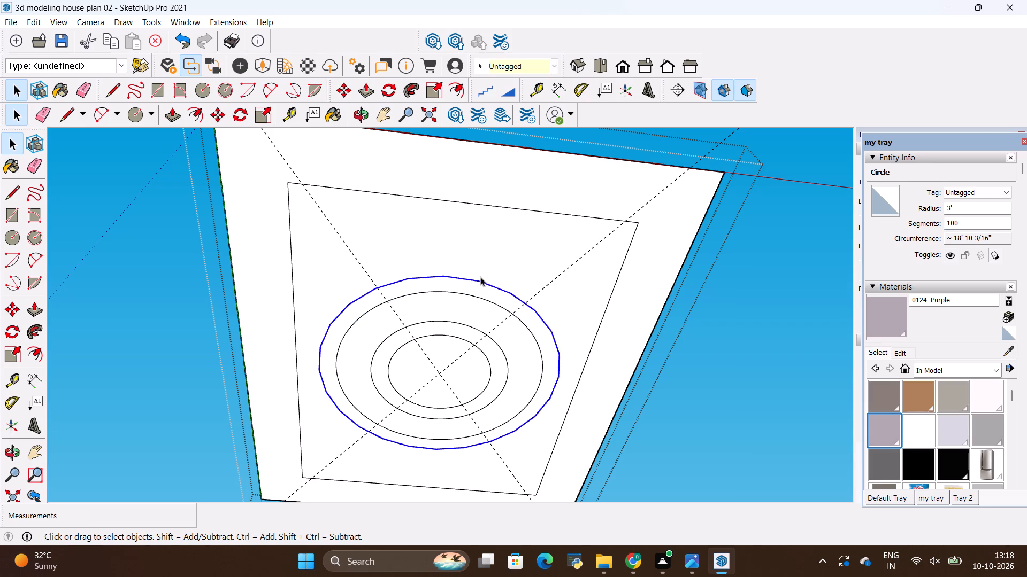
left_click(979, 224)
key("BackSpace")
key("BackSpace")
type("100")
key("Return")
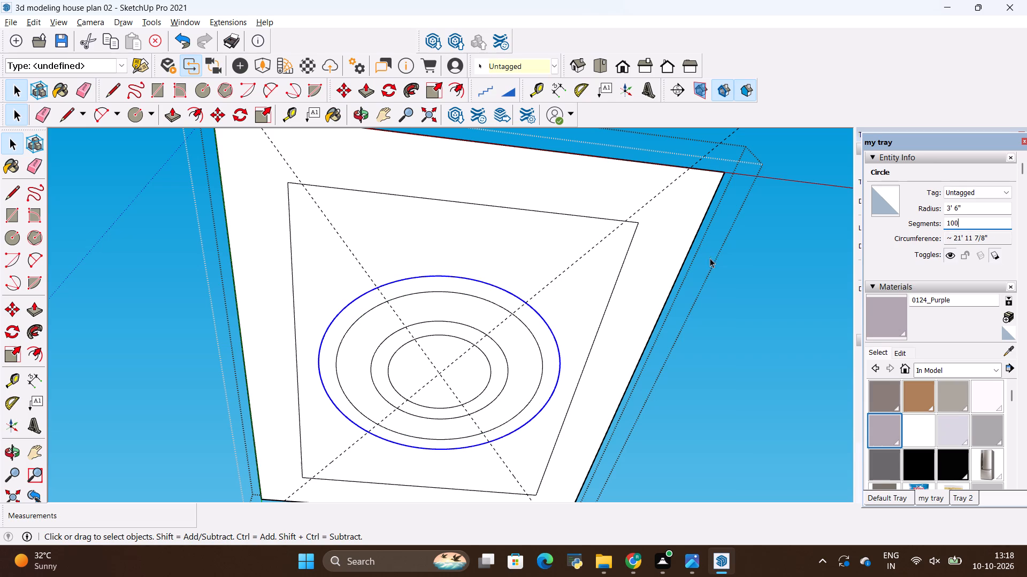
key("space")
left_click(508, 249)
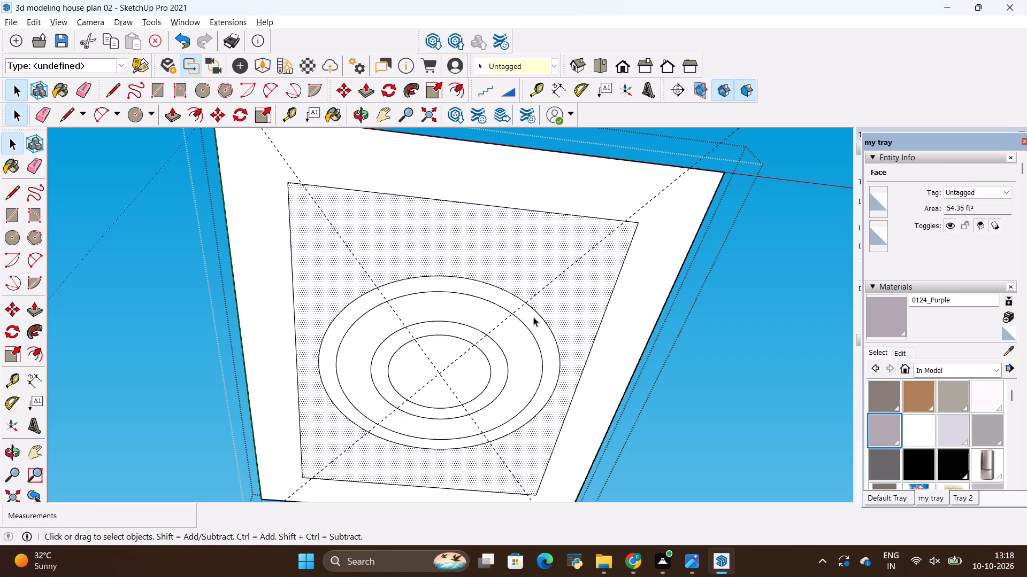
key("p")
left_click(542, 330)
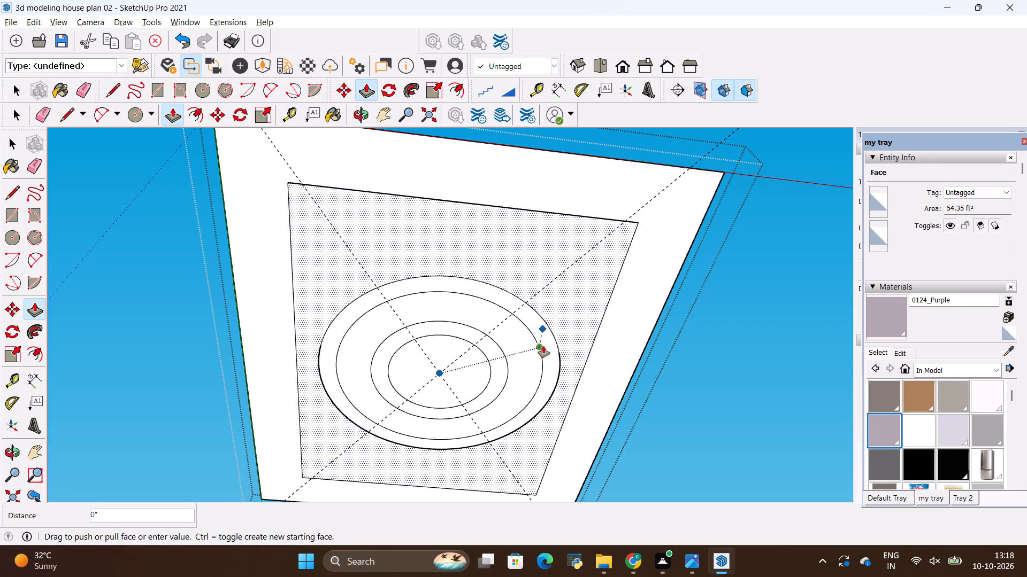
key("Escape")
Extrude the outer ring between the 3' and 3'6" circles and the inner ring by 5" each with Push/Pull.
key("p")
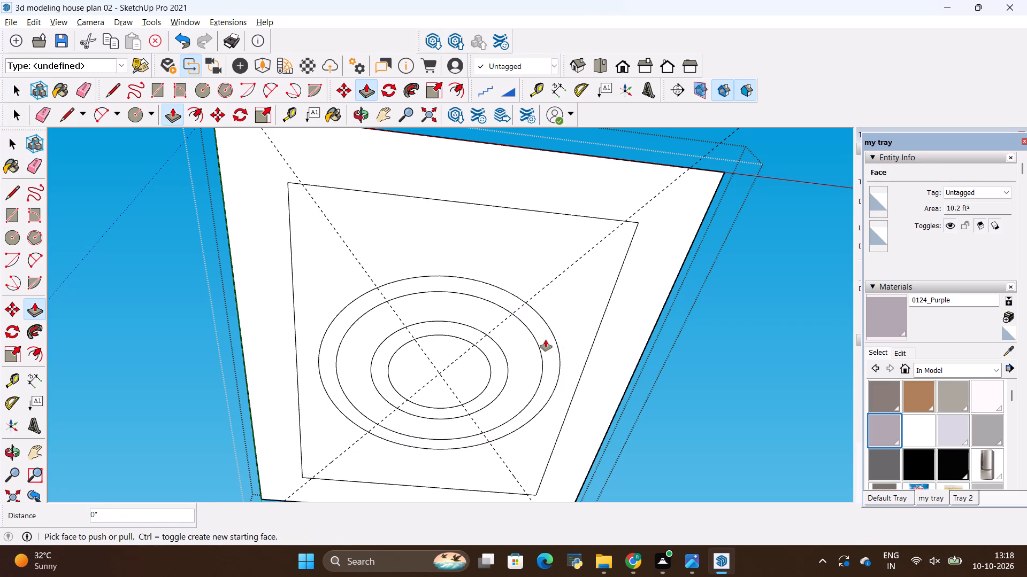
left_click(546, 340)
key("BackSpace")
key("5")
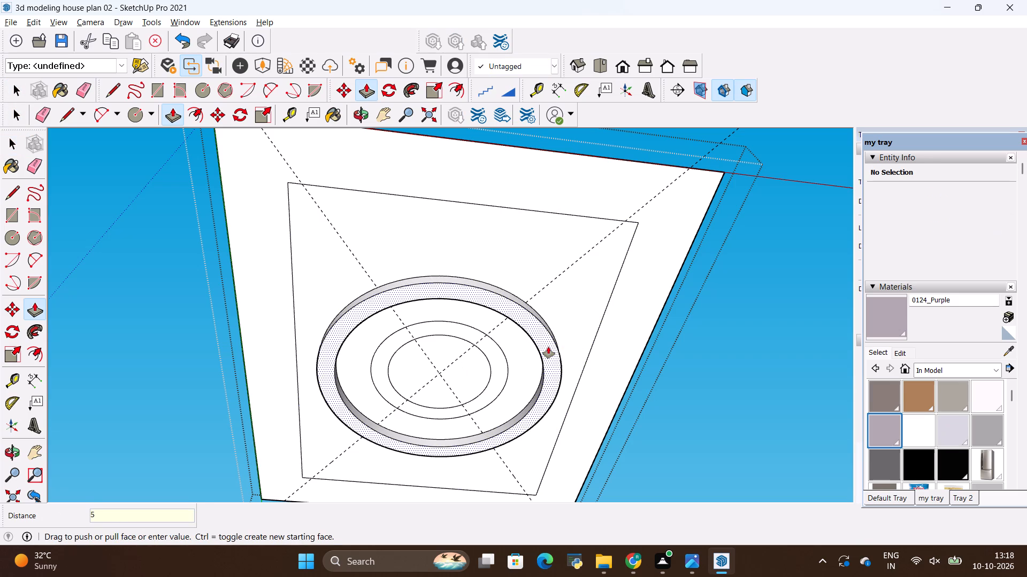
key("shift+quotedbl")
key("Return")
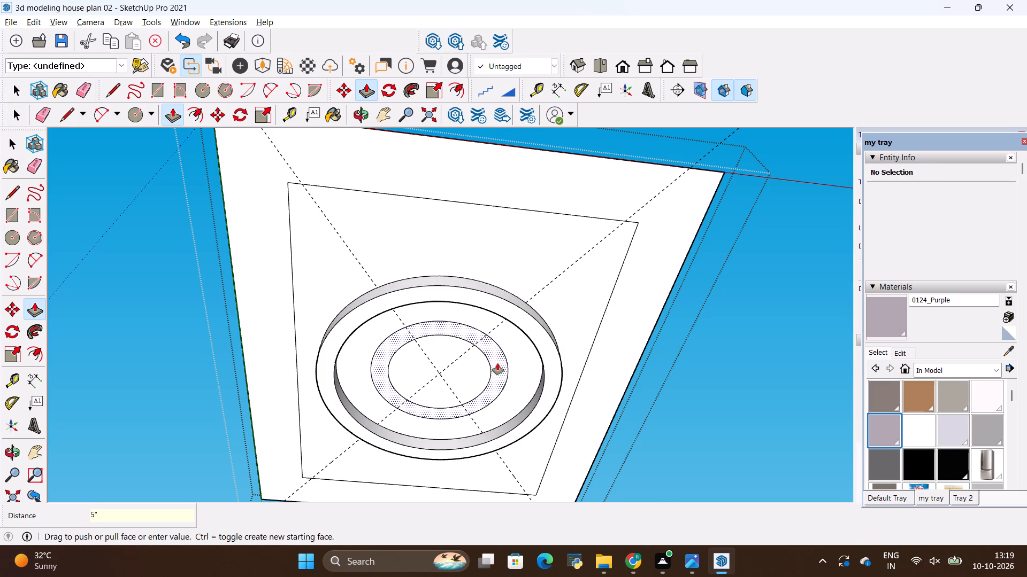
double_click(501, 364)
key("space")
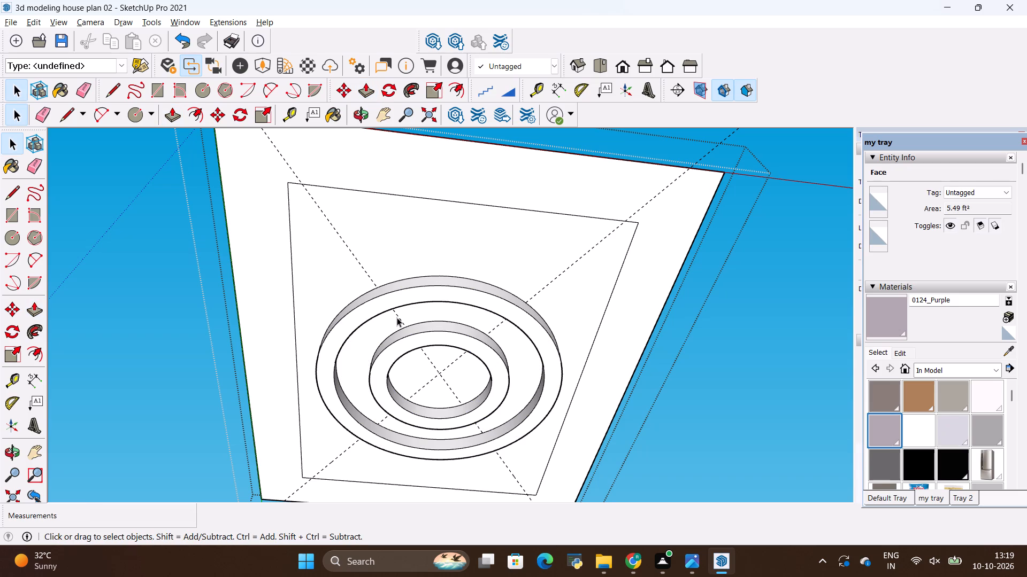
Erase the two diagonal guide lines crossing at the centre of the ceiling.
key("e")
left_click_drag(437, 367, 438, 375)
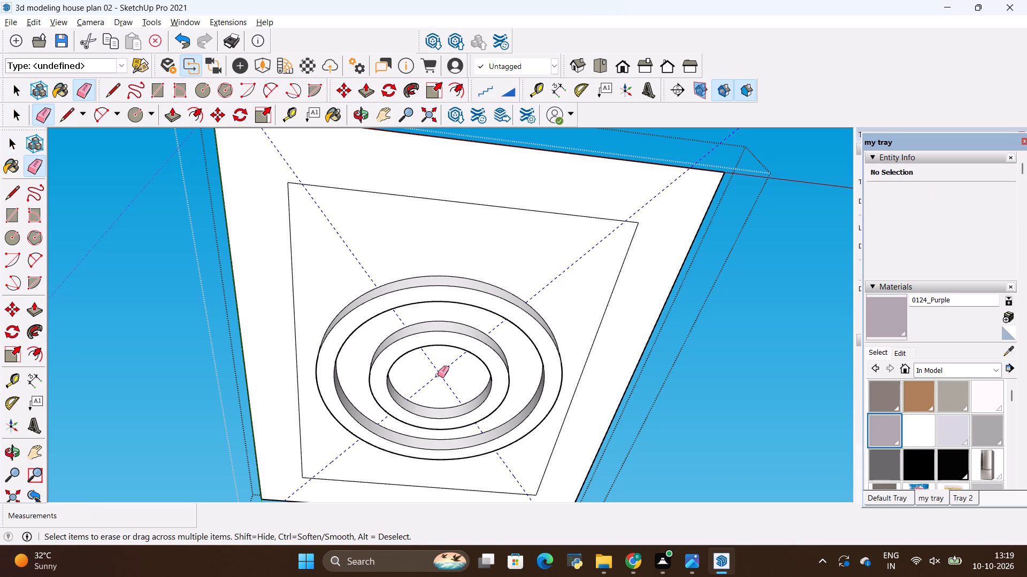
left_click_drag(438, 375, 438, 376)
key("space")
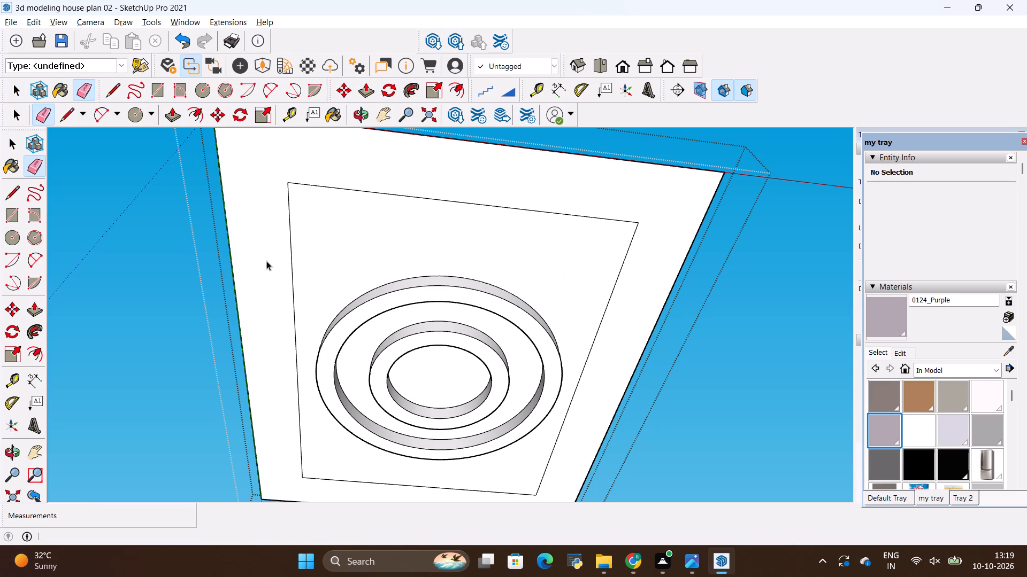
Pull the ceiling's outer rectangular border out by about 1 3/8".
type("p")
left_click(266, 260)
left_click(374, 304)
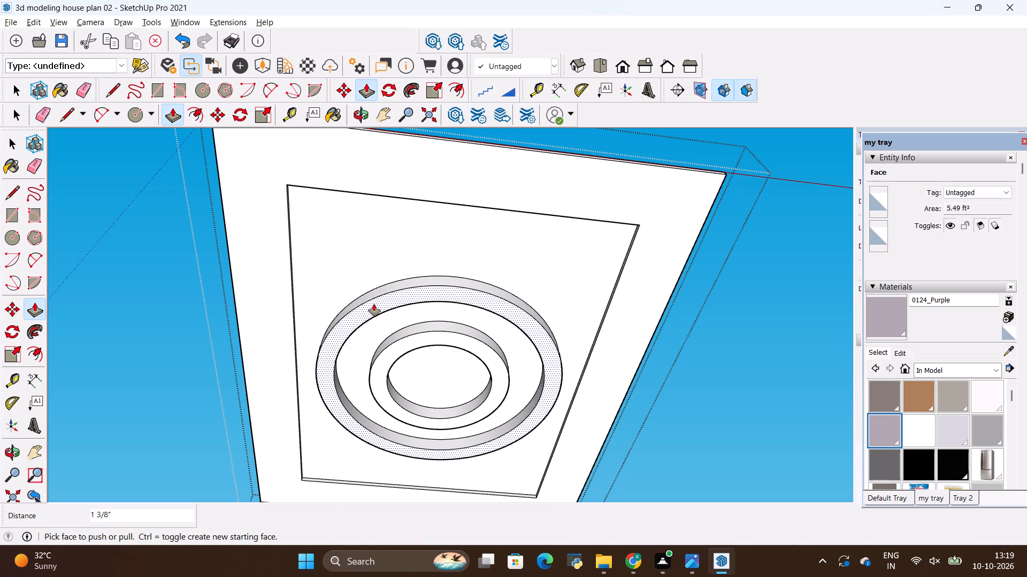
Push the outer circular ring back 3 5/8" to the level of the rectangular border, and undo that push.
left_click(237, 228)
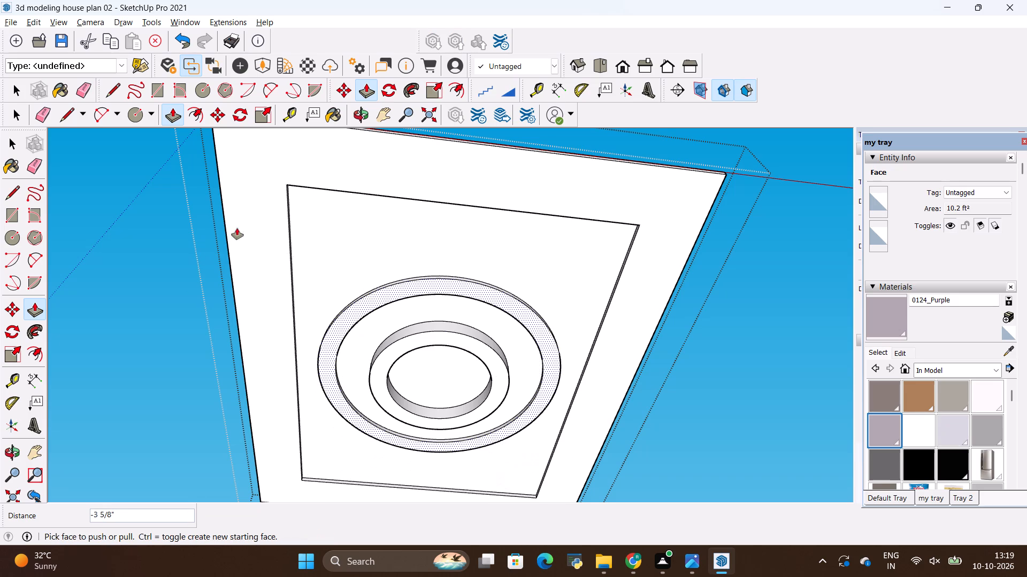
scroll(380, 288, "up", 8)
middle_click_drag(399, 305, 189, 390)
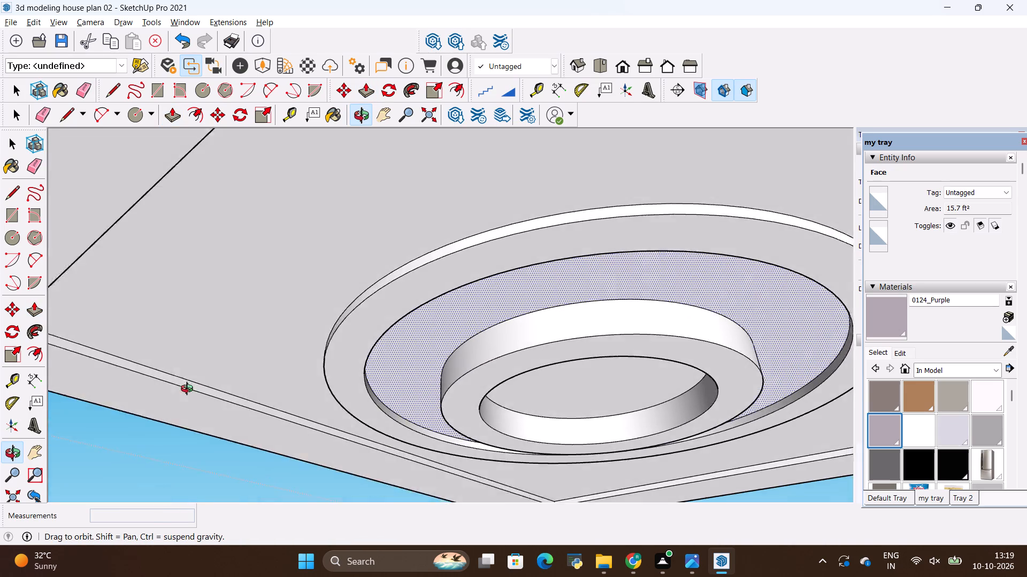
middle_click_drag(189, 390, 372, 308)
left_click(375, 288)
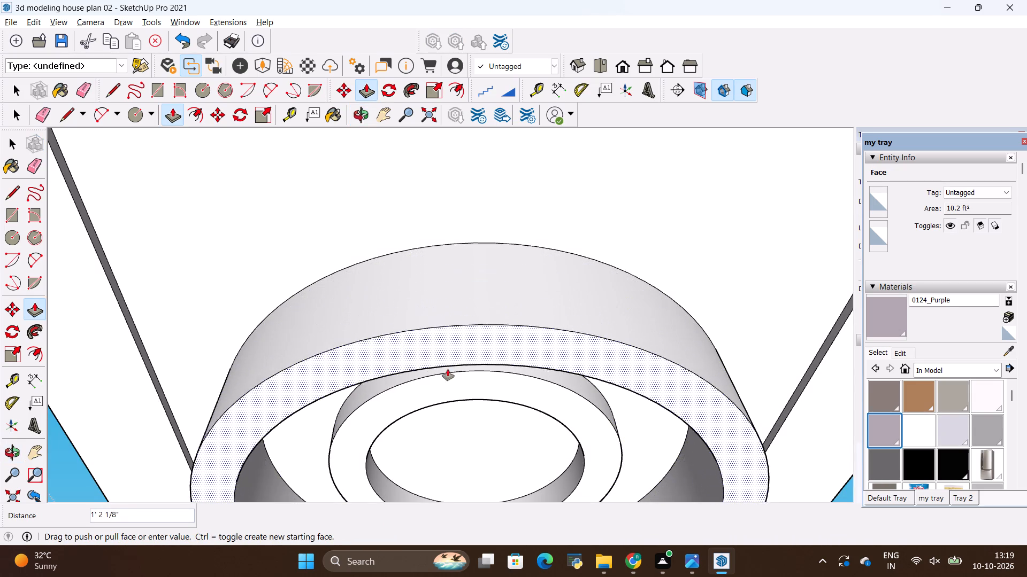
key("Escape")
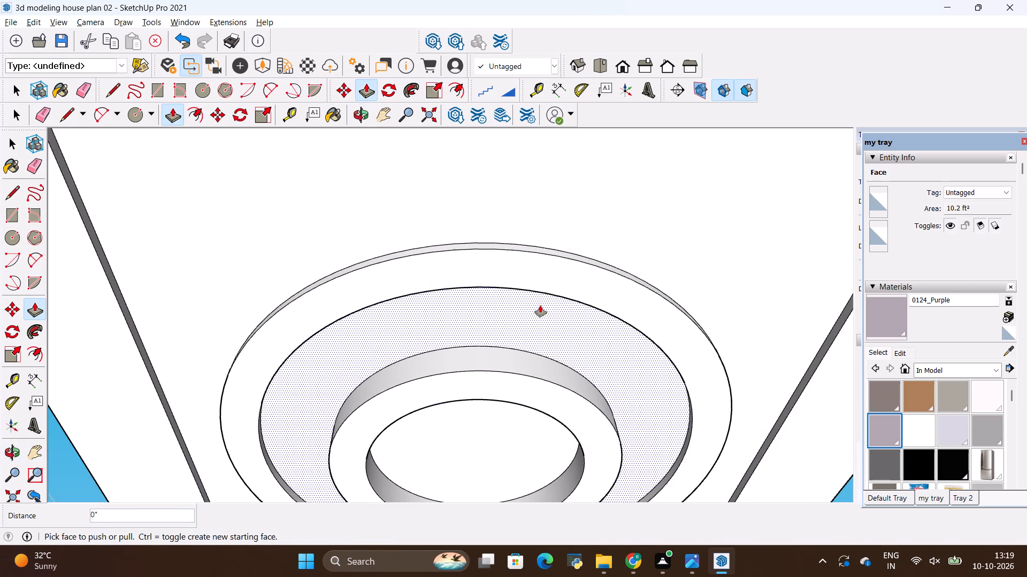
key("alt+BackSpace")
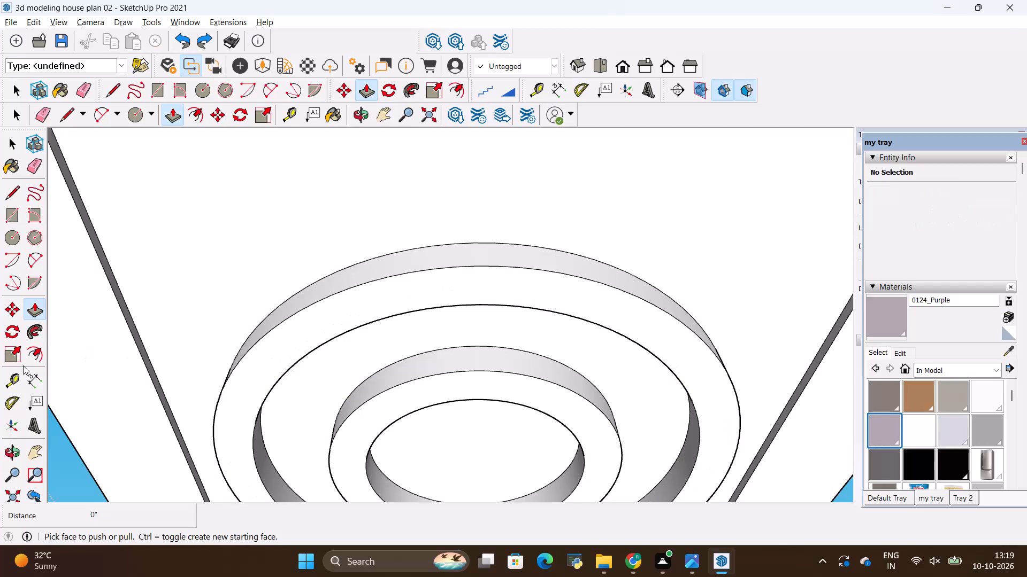
Pull the rectangular border out a further 3 5/8" flush with the outer ring's face, and close the ceiling group.
left_click(126, 363)
left_click(275, 361)
scroll(328, 321, "down", 2)
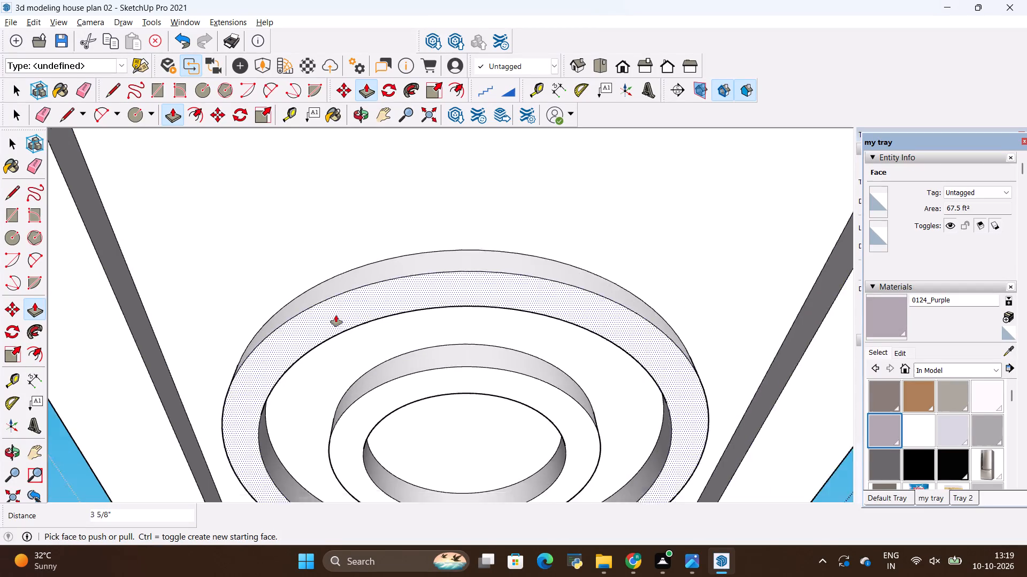
scroll(336, 315, "down", 10)
key("space")
left_click(139, 305)
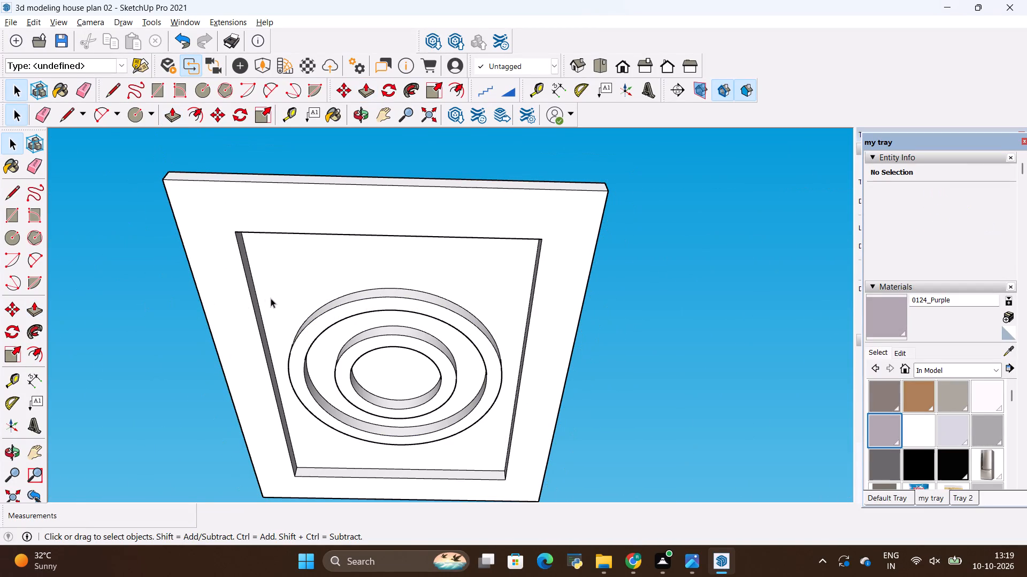
Create a new material using the brown texture image 3cd20c8524baf53172bd83de409b0e3b from the all materials folder.
scroll(251, 279, "down", 4)
scroll(258, 278, "up", 20)
scroll(258, 278, "up", 6)
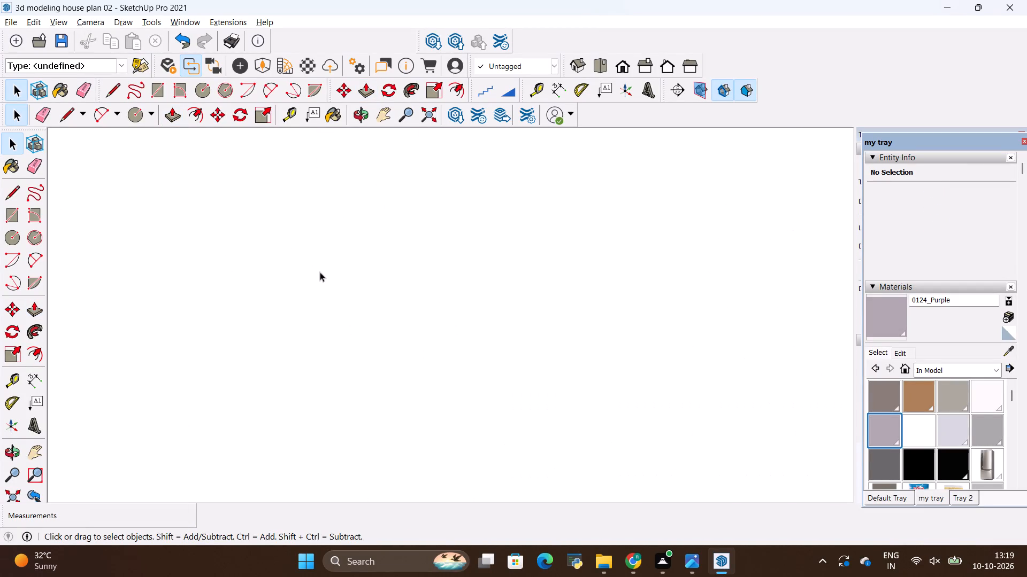
scroll(320, 272, "up", 19)
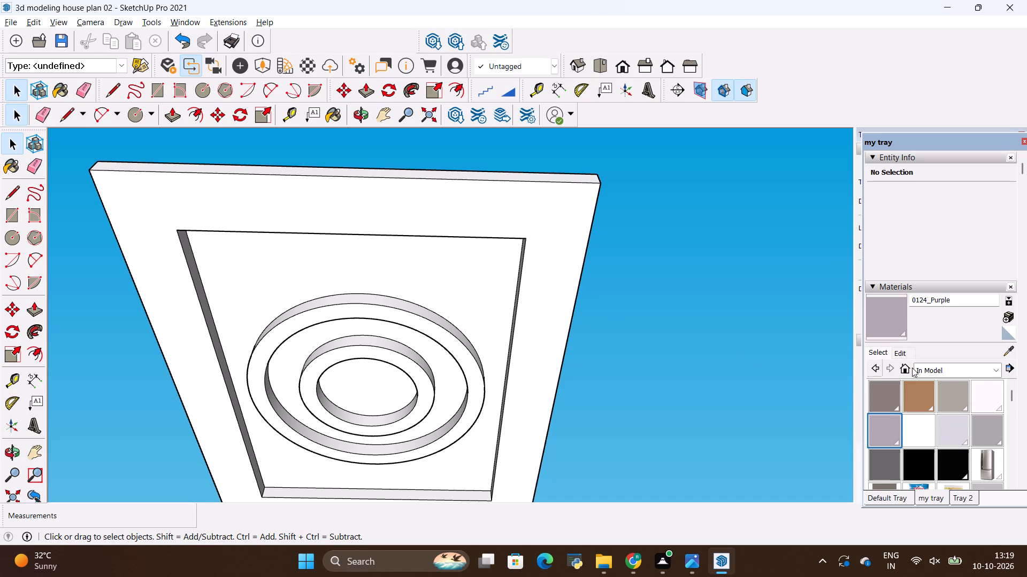
left_click(1007, 316)
left_click(580, 319)
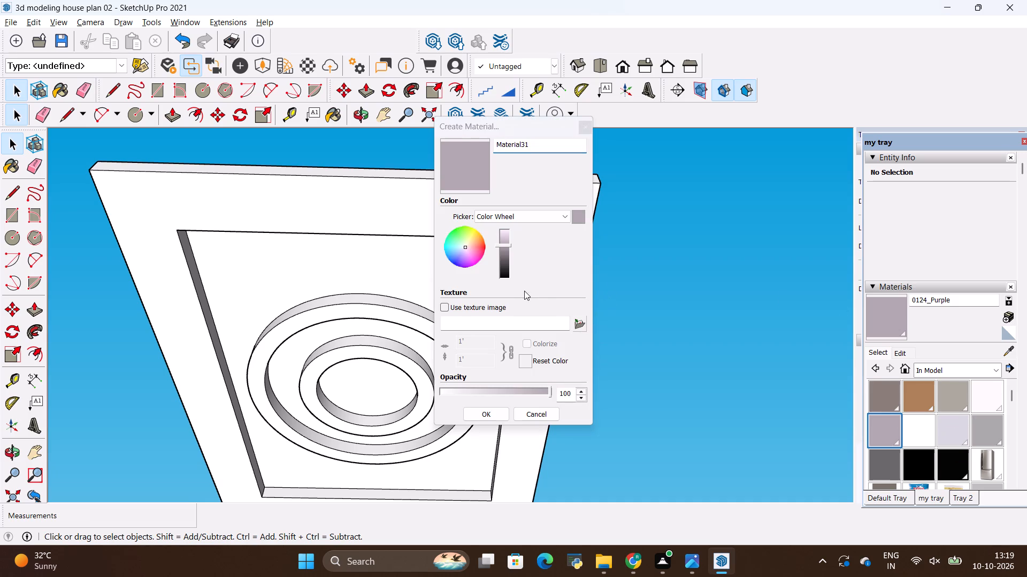
scroll(603, 262, "down", 1)
scroll(613, 259, "up", 2)
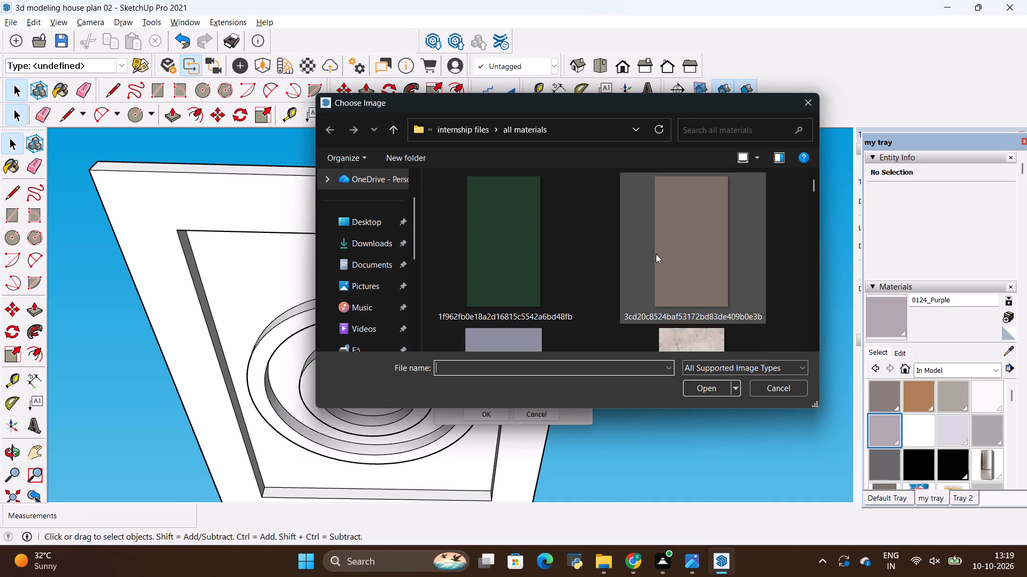
left_click(670, 251)
left_click(696, 385)
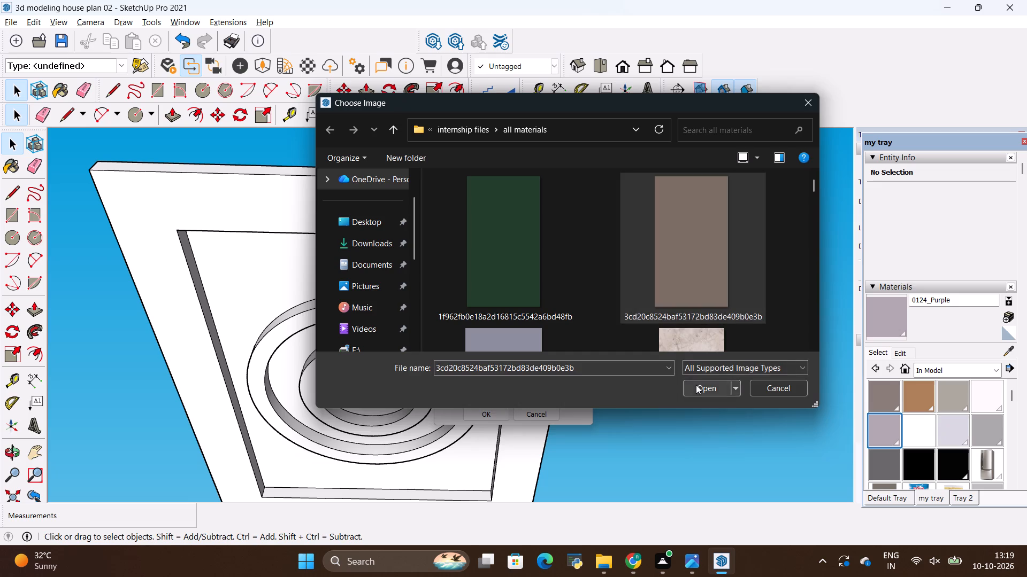
left_click(489, 418)
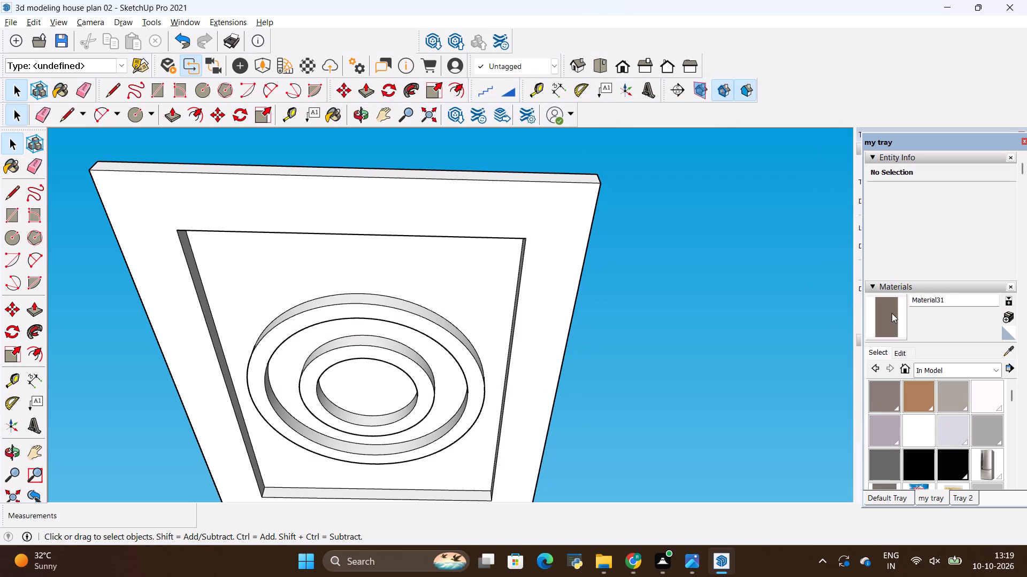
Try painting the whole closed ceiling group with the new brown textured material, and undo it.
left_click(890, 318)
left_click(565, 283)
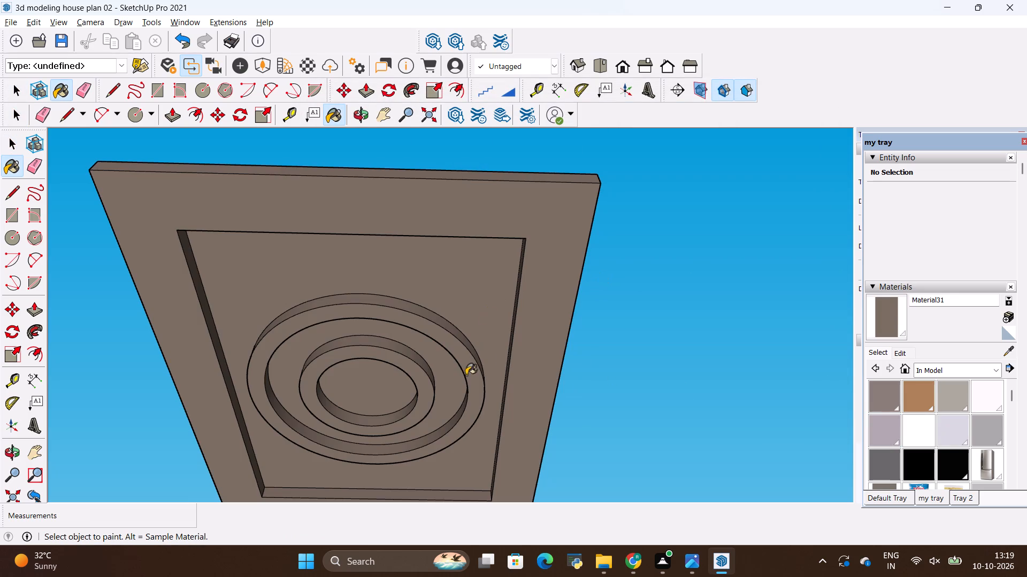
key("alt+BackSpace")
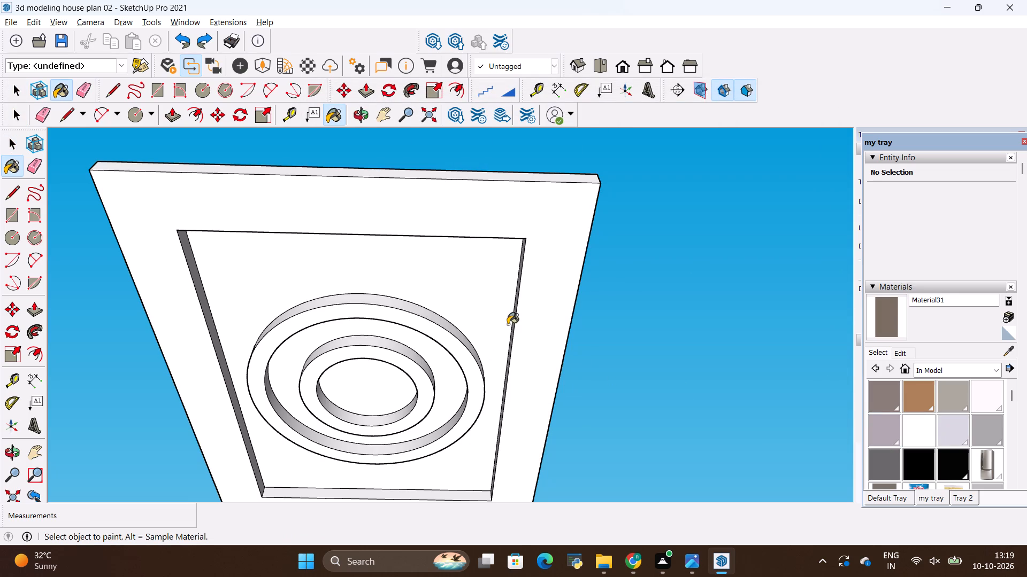
Inside the ceiling group, paint the rectangular border's face and the faces and outer walls of both circular rings with the brown material.
key("space")
double_click(500, 324)
left_click(890, 307)
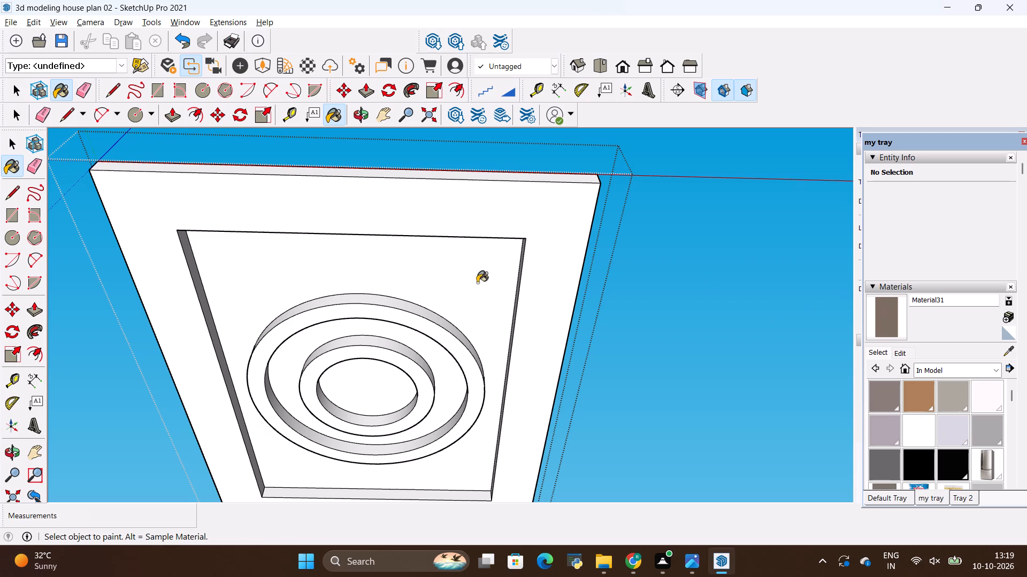
left_click(535, 262)
scroll(453, 324, "up", 7)
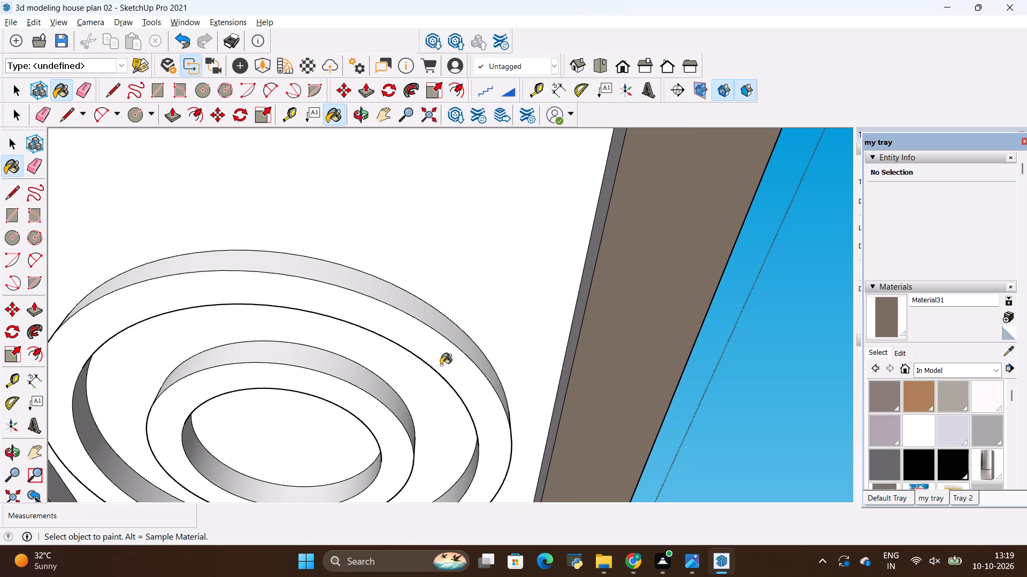
left_click(447, 357)
left_click(451, 333)
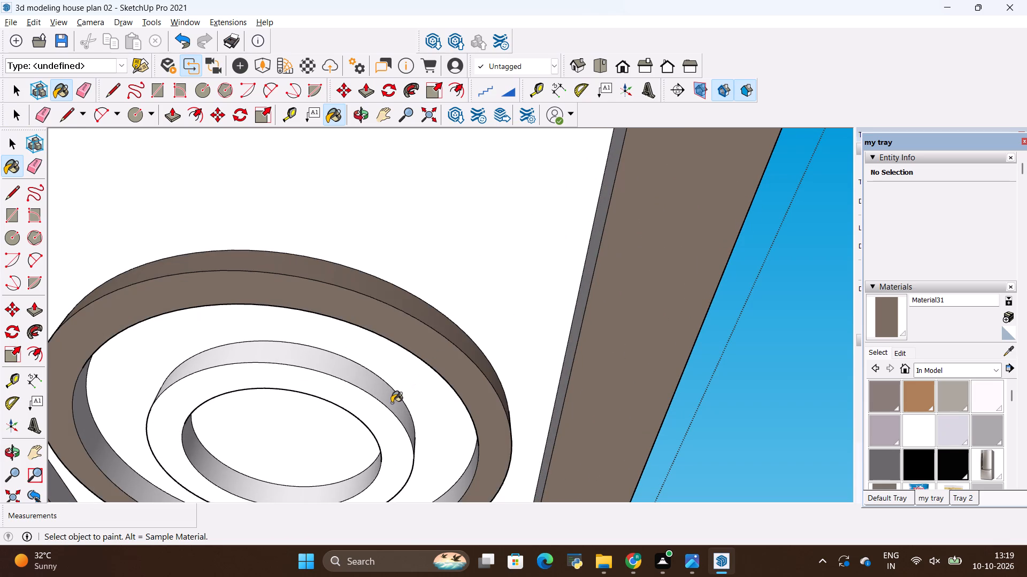
left_click(391, 403)
left_click(384, 414)
Paint the inner walls of the inner and outer circular rings with the same brown material.
middle_click_drag(395, 406, 712, 343)
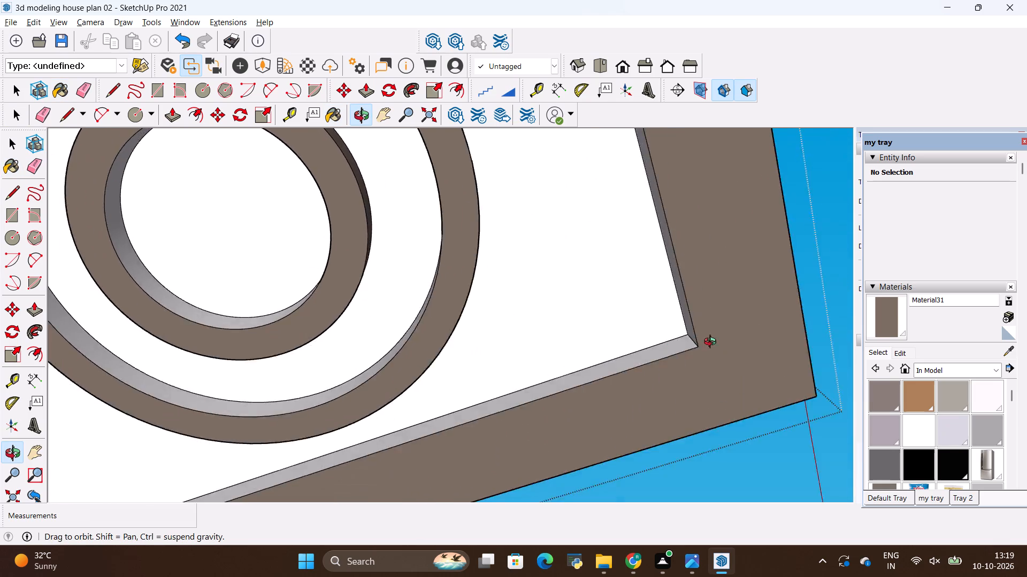
middle_click_drag(712, 343, 741, 434)
middle_click_drag(326, 320, 344, 347)
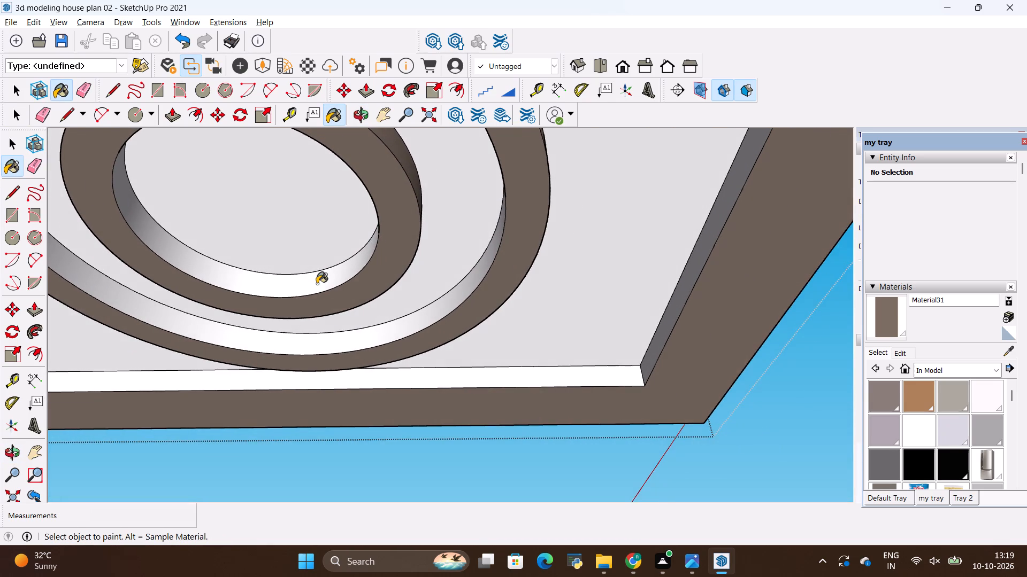
scroll(316, 283, "up", 2)
left_click(317, 287)
left_click(379, 356)
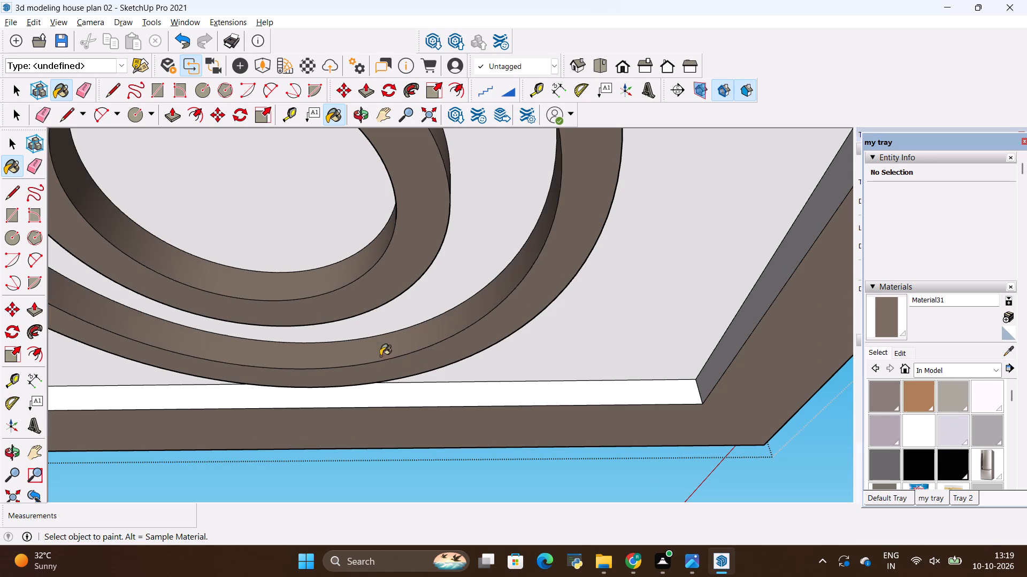
Paint the four inner side faces of the rectangular border with the brown material, and close the ceiling group.
left_click(463, 396)
scroll(680, 379, "up", 2)
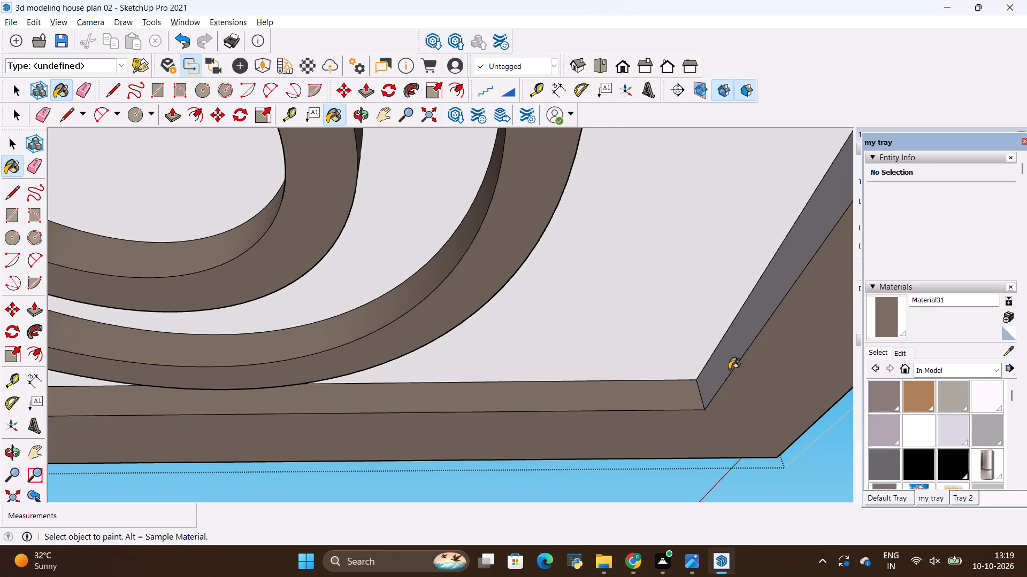
left_click(729, 365)
scroll(715, 364, "down", 11)
scroll(264, 324, "up", 6)
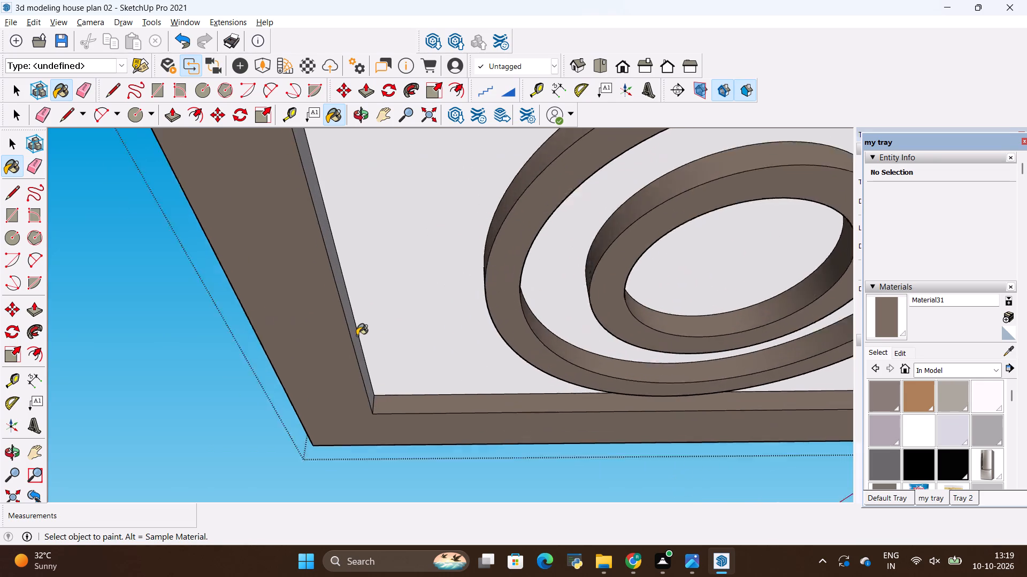
scroll(357, 336, "up", 10)
middle_click_drag(355, 355, 275, 354)
left_click(318, 323)
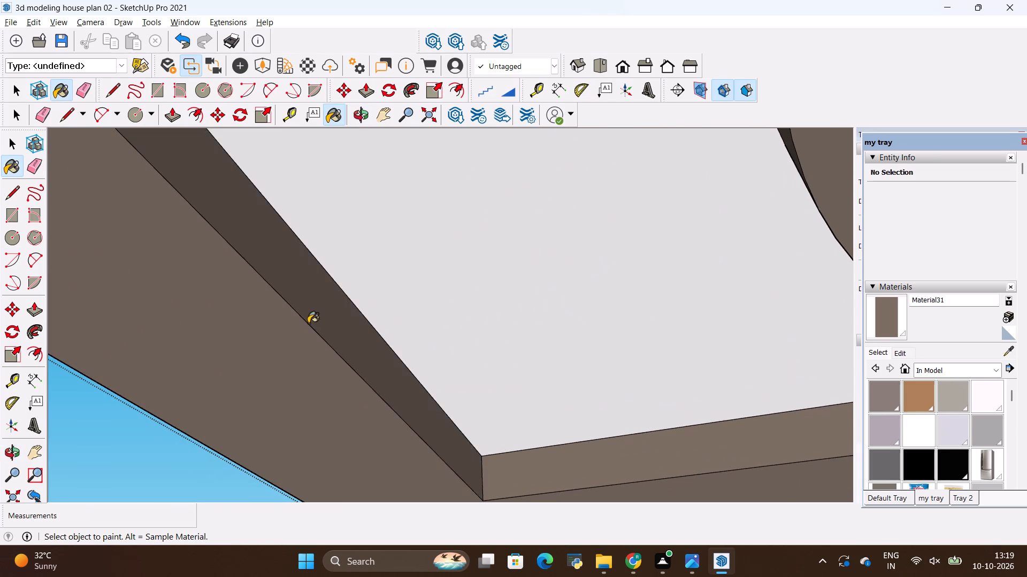
scroll(308, 323, "down", 18)
scroll(310, 317, "down", 7)
middle_click_drag(258, 309, 283, 258)
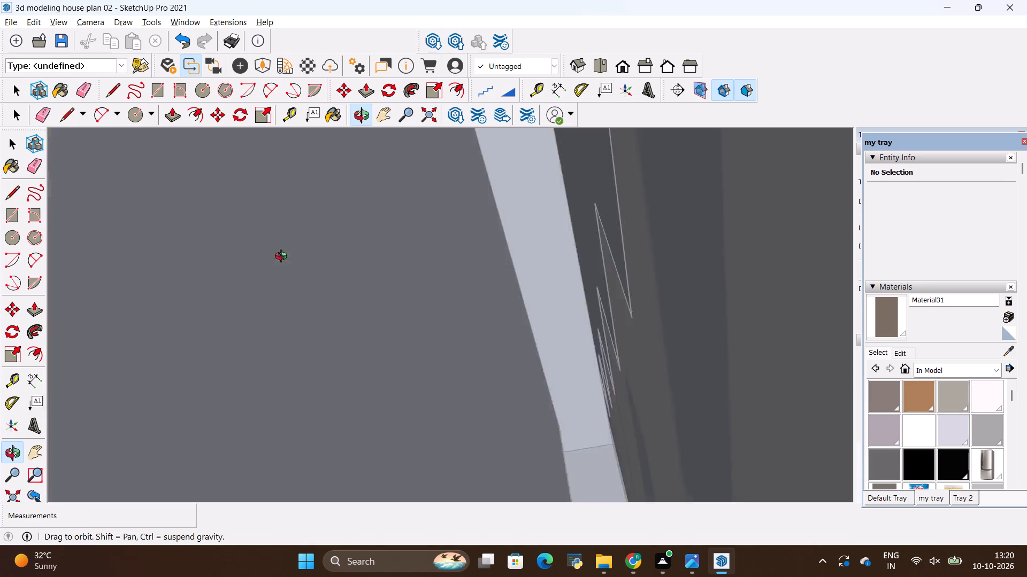
middle_click_drag(283, 258, 681, 368)
middle_click_drag(439, 264, 679, 274)
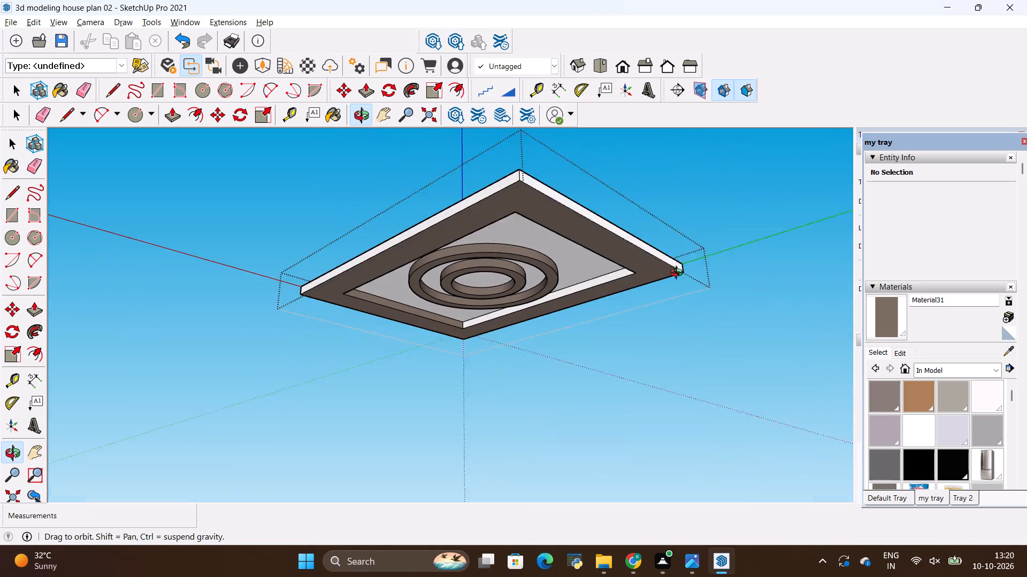
middle_click_drag(679, 274, 684, 275)
scroll(598, 296, "up", 10)
left_click(608, 276)
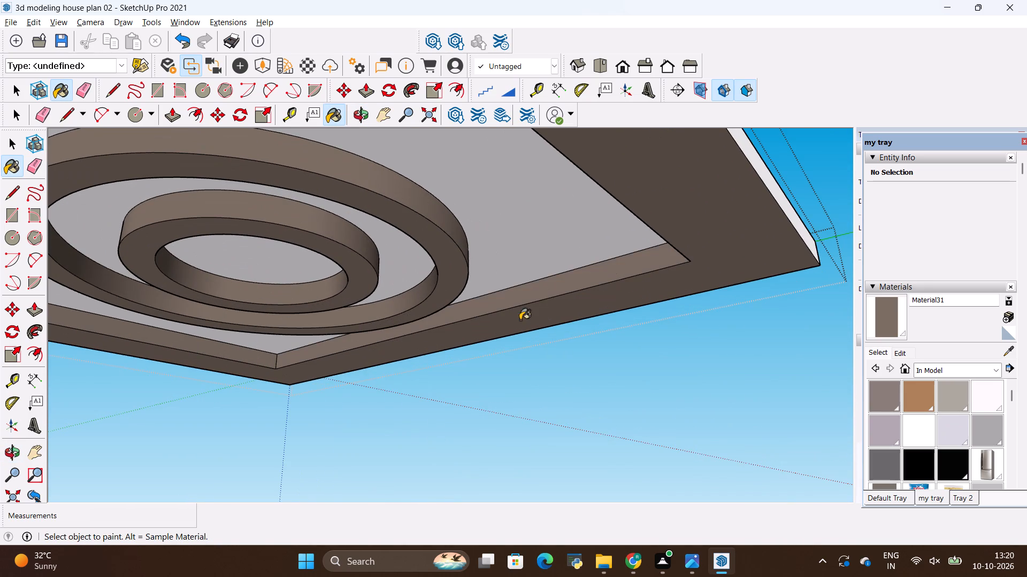
key("space")
left_click(452, 431)
scroll(452, 431, "down", 6)
key("space")
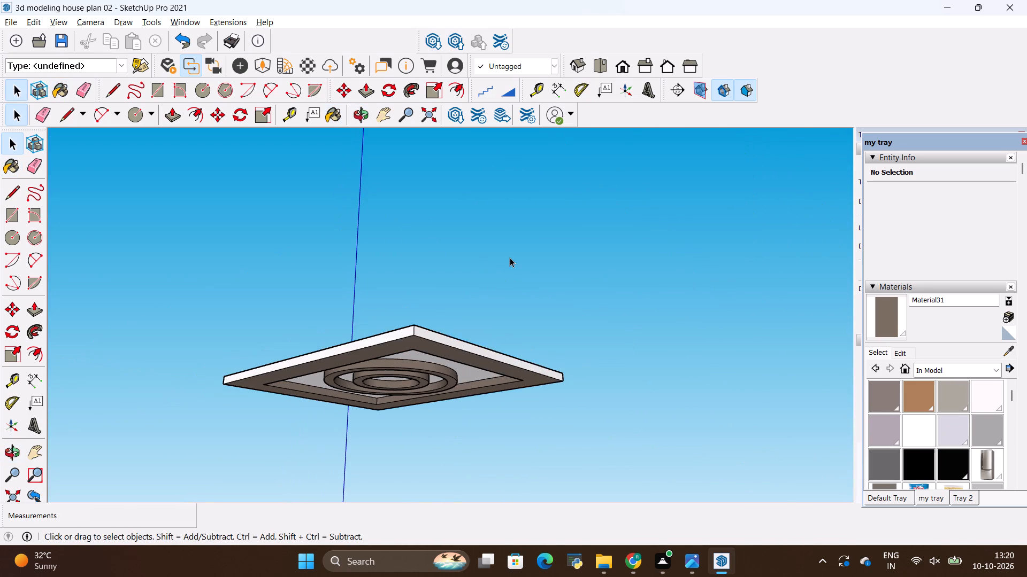
left_click(510, 258)
Examine the painted underside of the false ceiling from several angles.
left_click(401, 341)
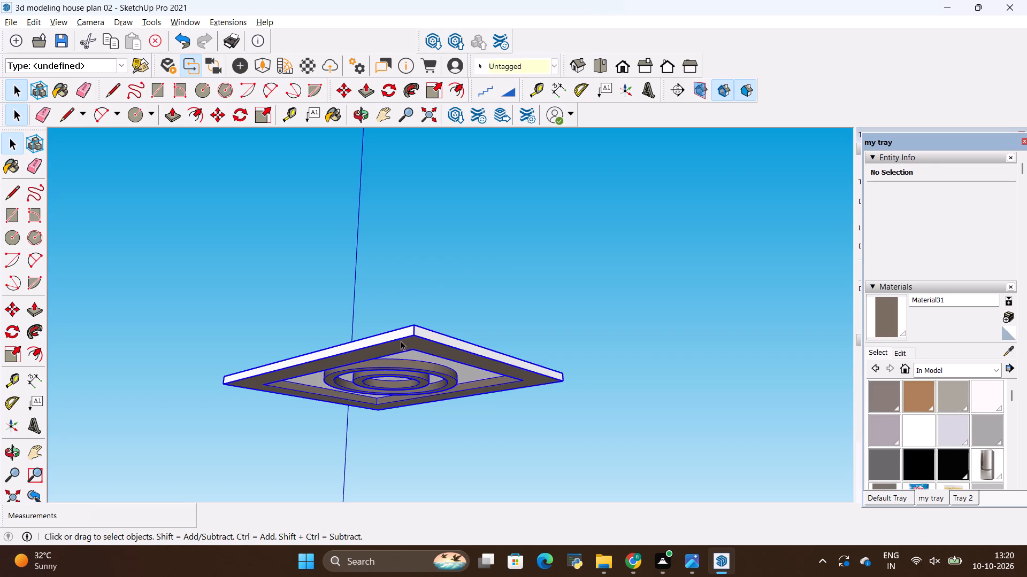
left_click(415, 305)
middle_click_drag(400, 328, 189, 210)
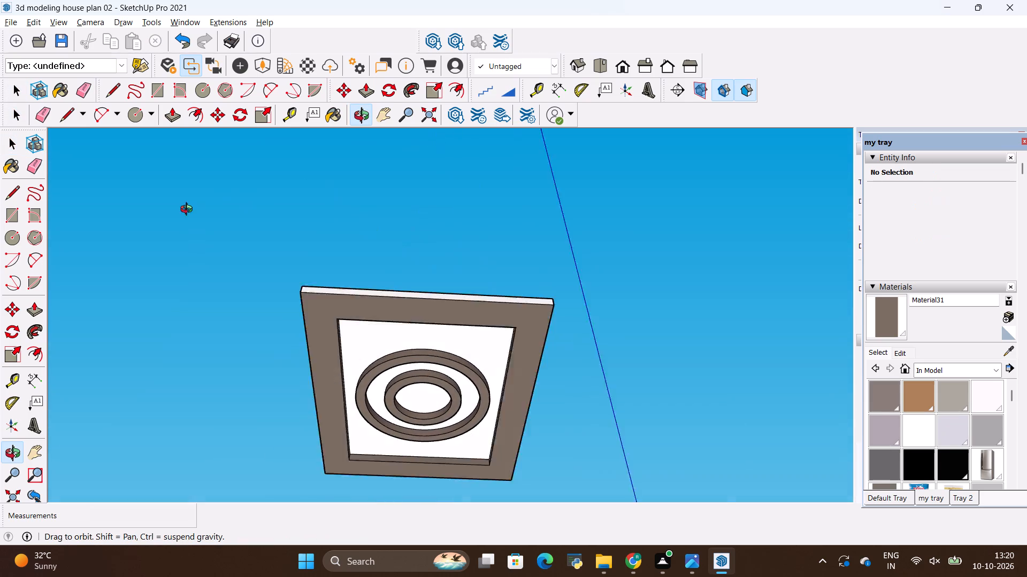
middle_click_drag(189, 210, 150, 235)
middle_click_drag(436, 418, 554, 366)
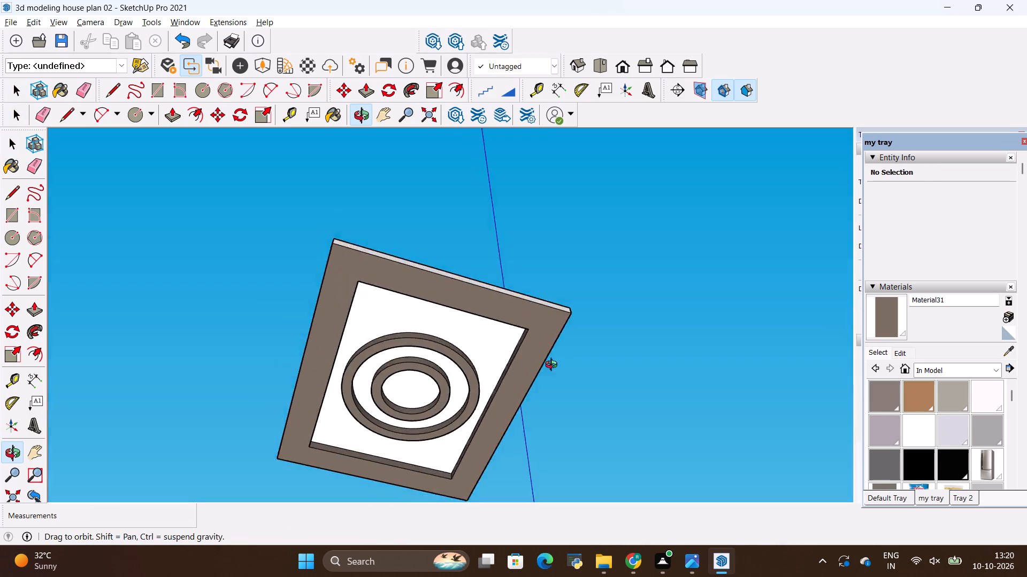
middle_click_drag(554, 366, 741, 443)
middle_click_drag(327, 384, 490, 242)
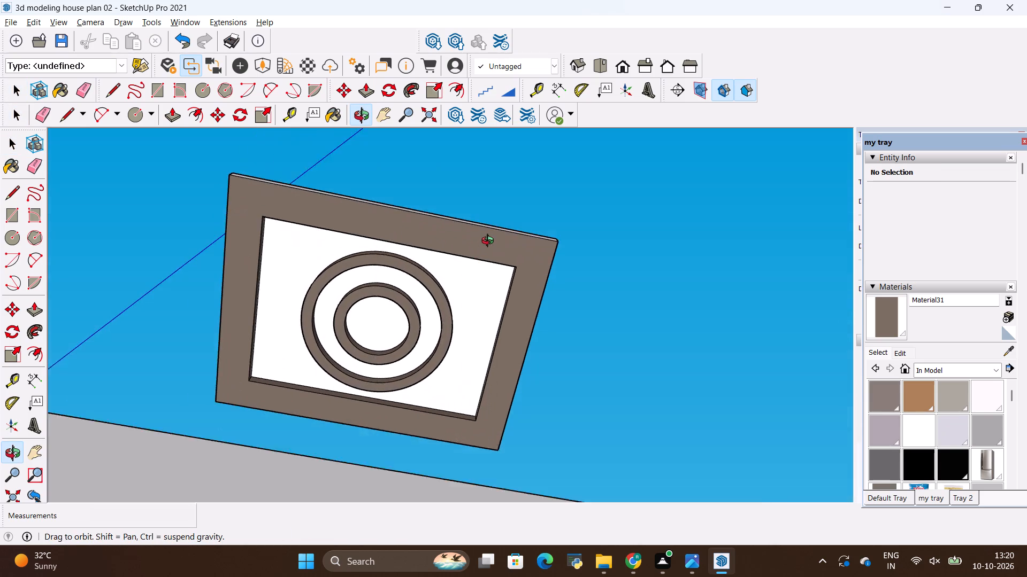
middle_click_drag(490, 242, 350, 430)
Move the false ceiling by its outer corner about 18' 8" onto the bedroom's matching inner corner at the wall tops.
middle_click_drag(423, 230, 430, 407)
middle_click_drag(430, 274, 461, 391)
scroll(407, 303, "down", 12)
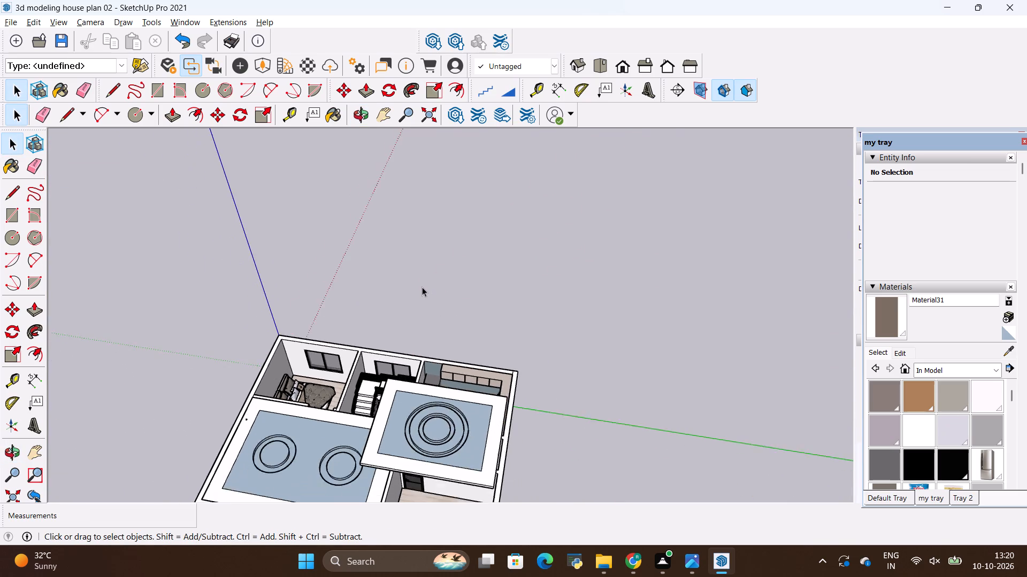
scroll(423, 287, "down", 13)
left_click(444, 362)
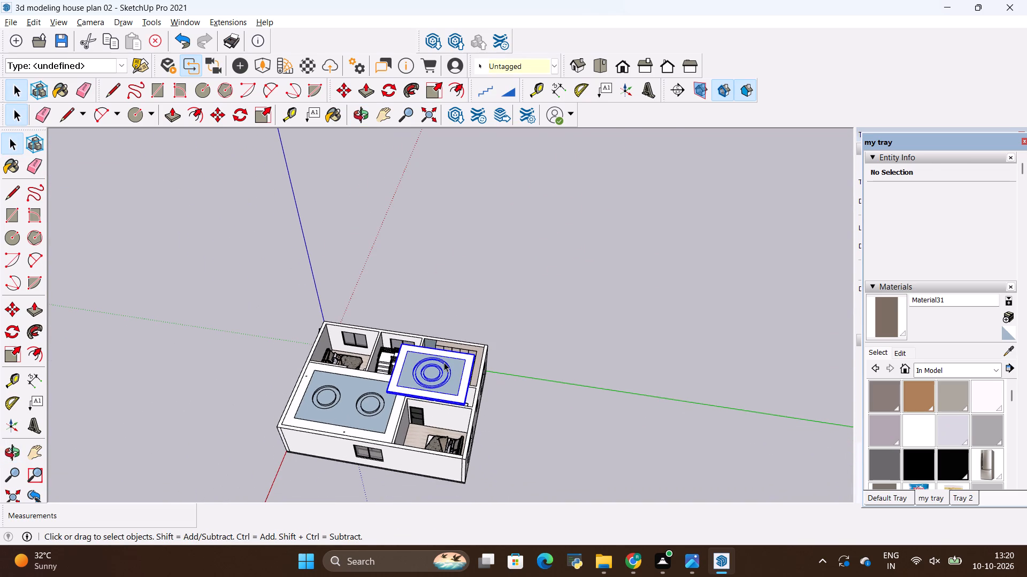
key("m")
scroll(453, 414, "up", 17)
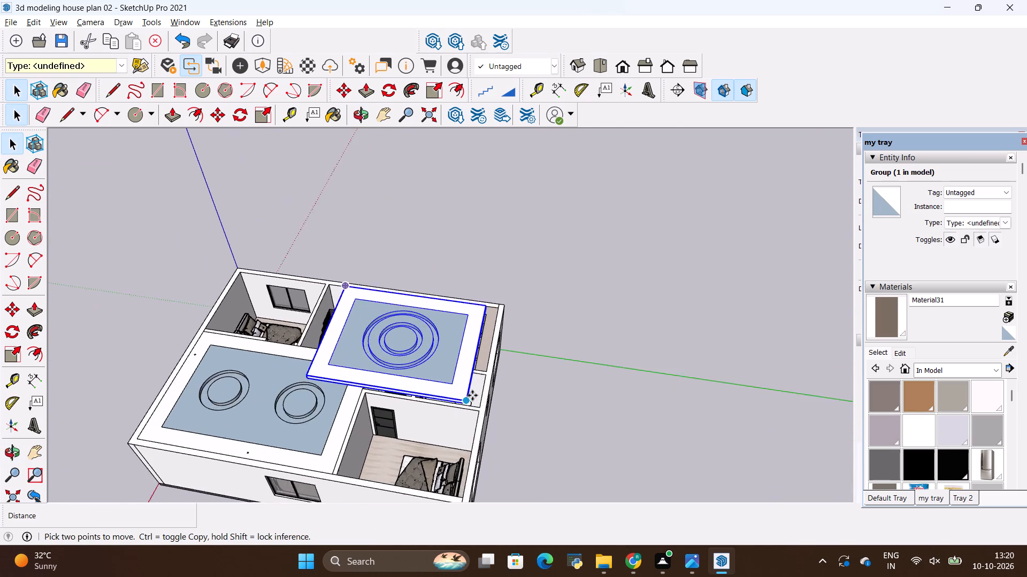
scroll(472, 395, "up", 10)
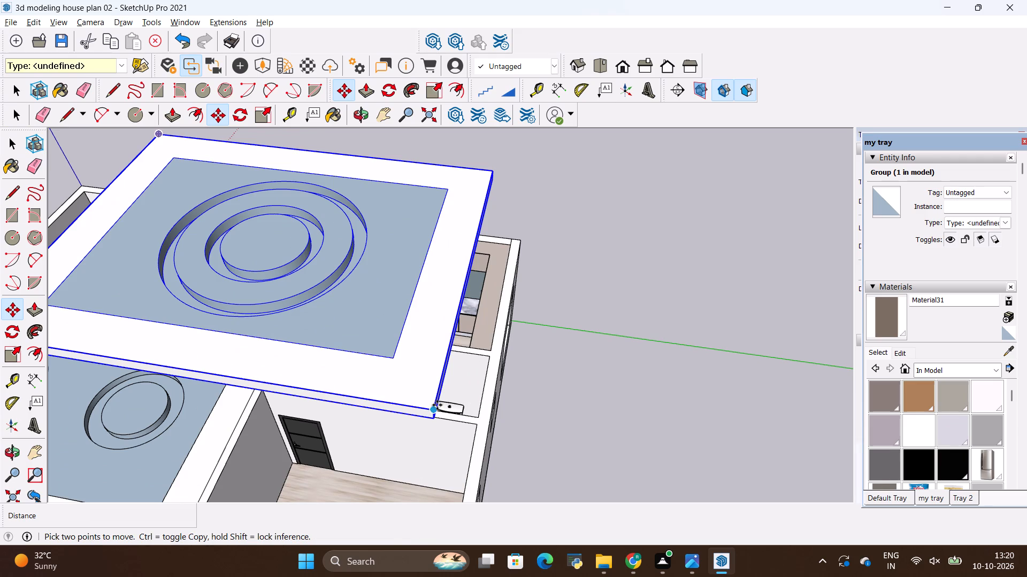
left_click(435, 405)
scroll(401, 309, "down", 13)
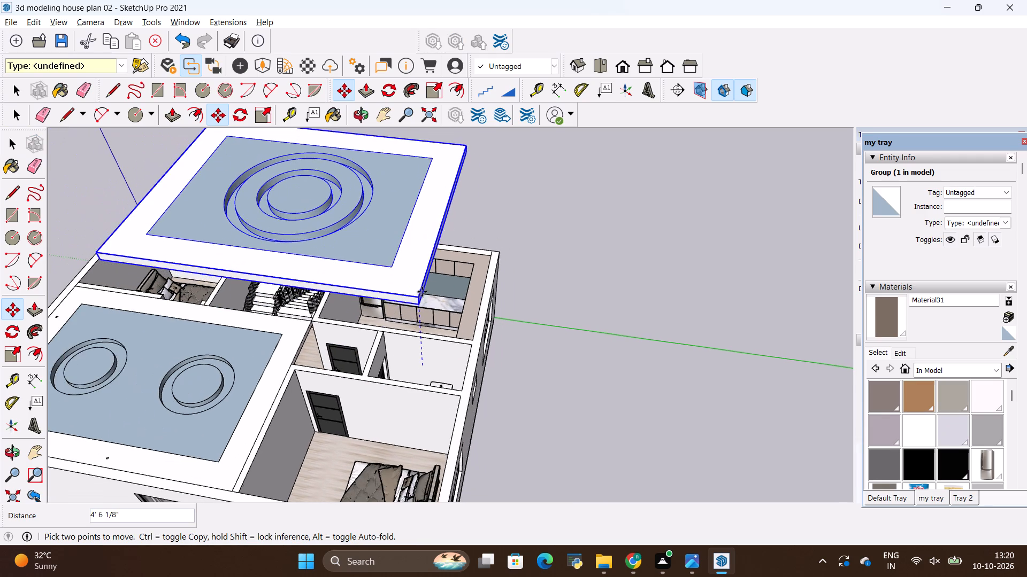
scroll(423, 292, "down", 12)
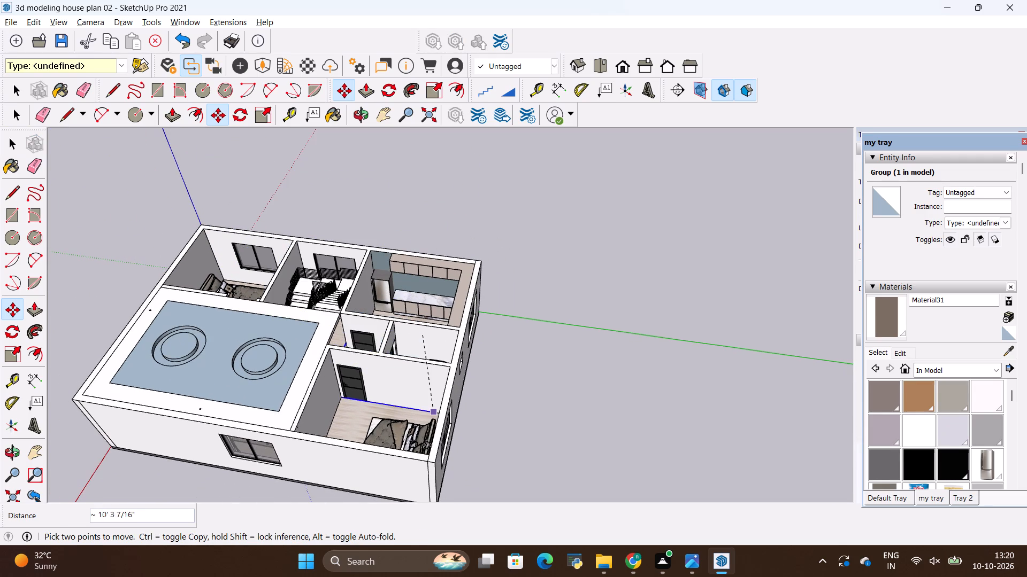
scroll(424, 459, "up", 14)
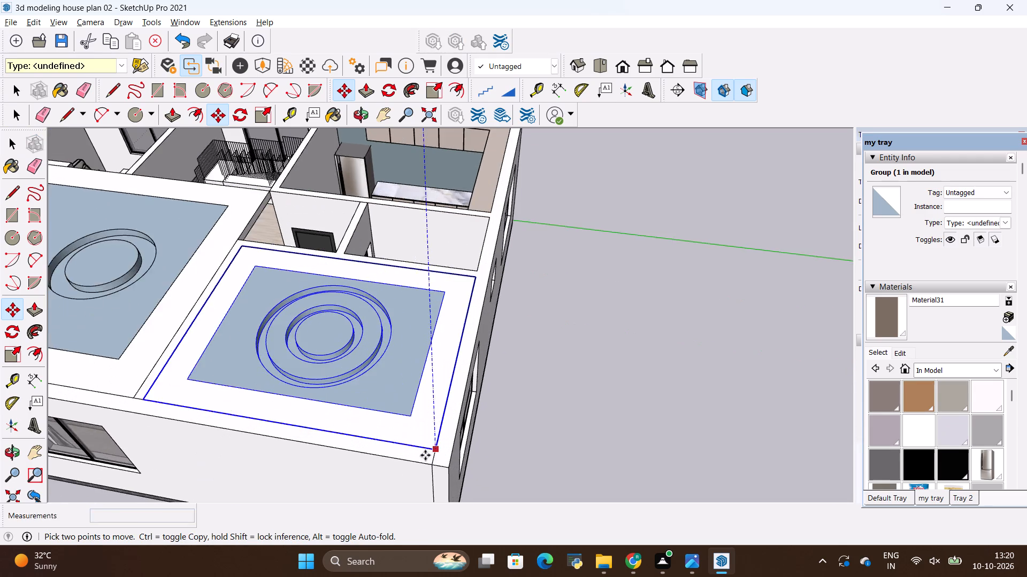
scroll(430, 451, "up", 5)
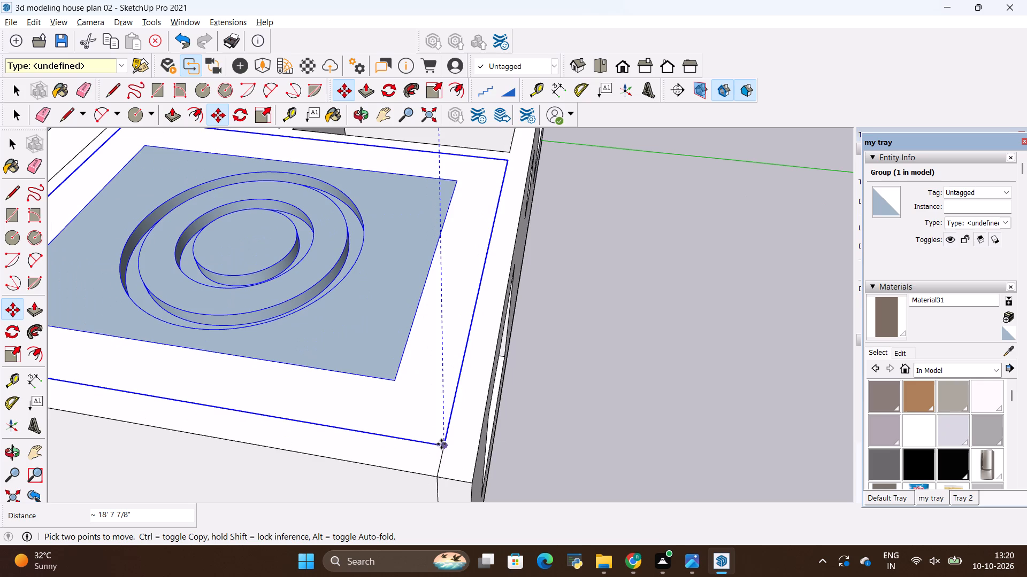
scroll(441, 445, "up", 17)
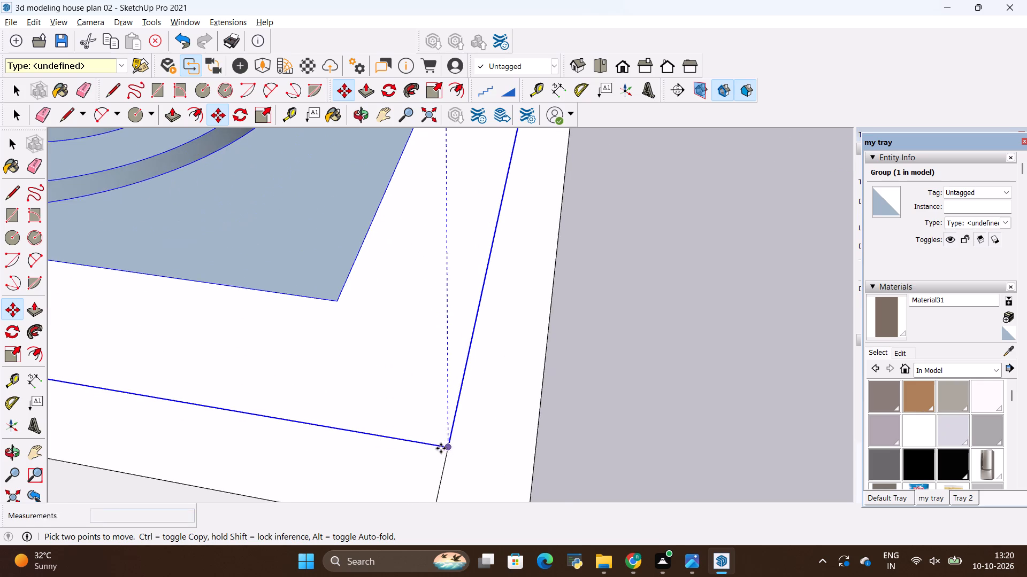
left_click(447, 450)
key("space")
left_click(619, 430)
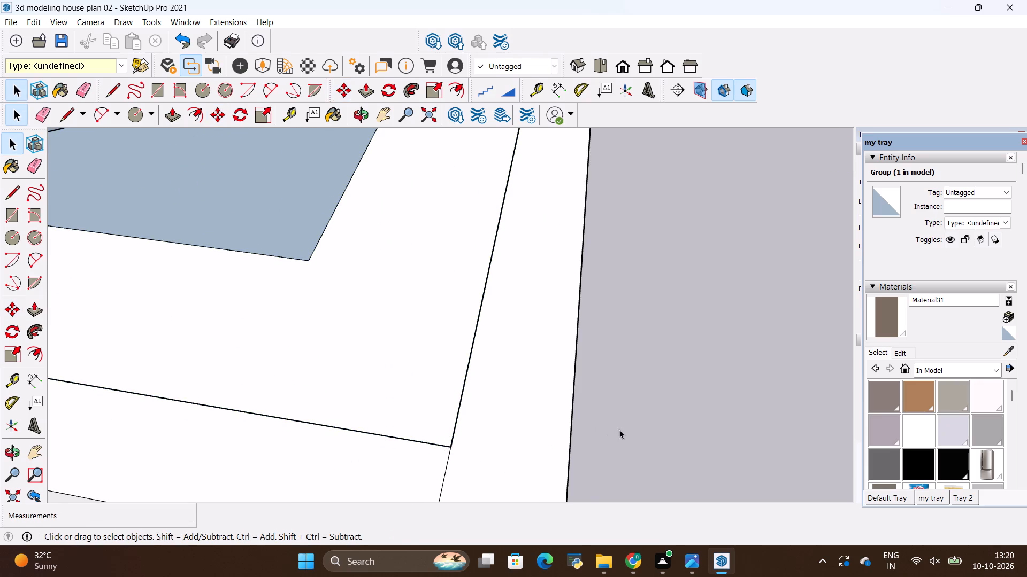
Examine the placed bedroom ceiling from around the house, along with the hall ceiling and the rooms still open.
scroll(618, 430, "down", 18)
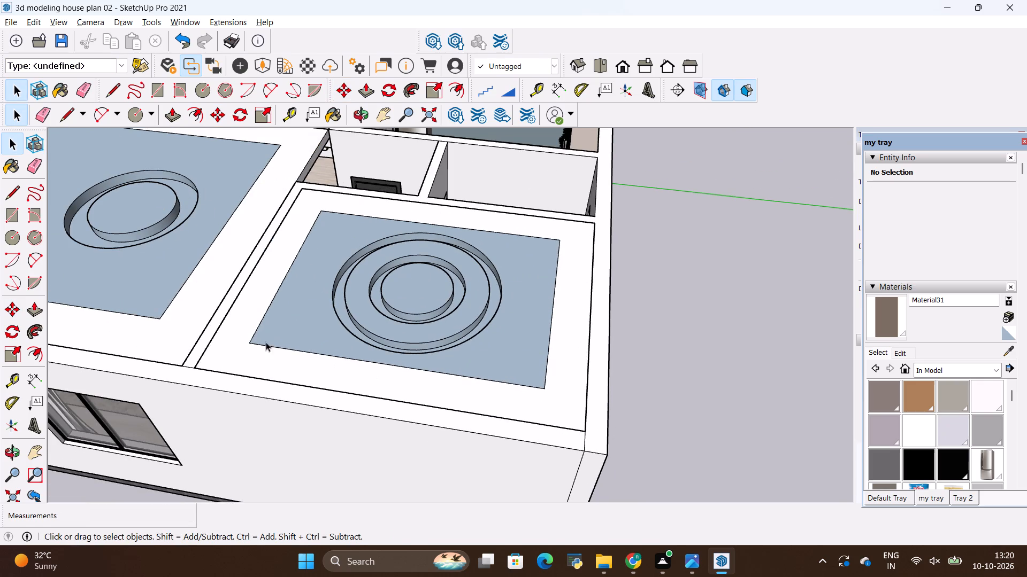
middle_click_drag(259, 340, 310, 354)
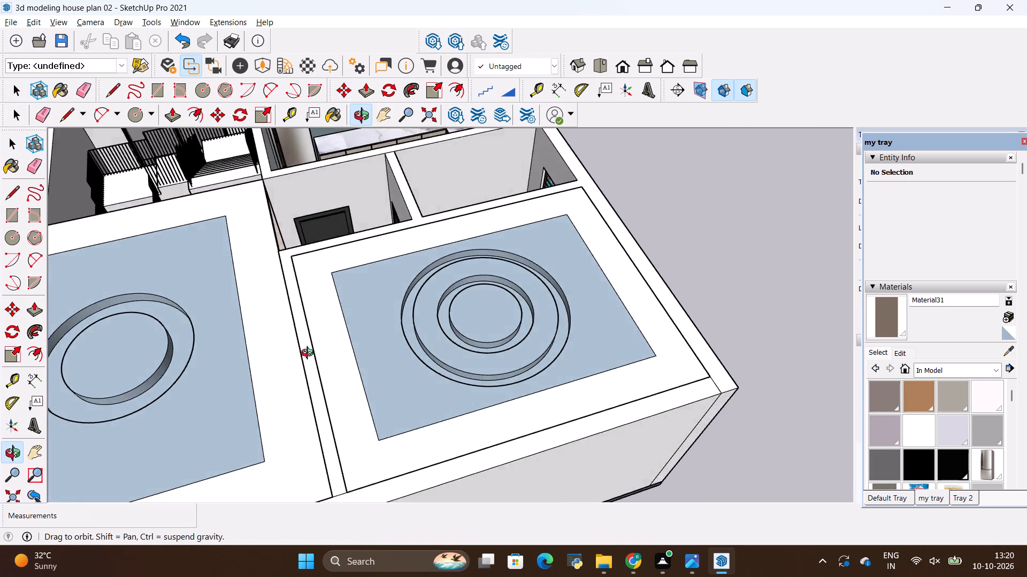
middle_click_drag(310, 354, 128, 327)
middle_click_drag(703, 347, 402, 349)
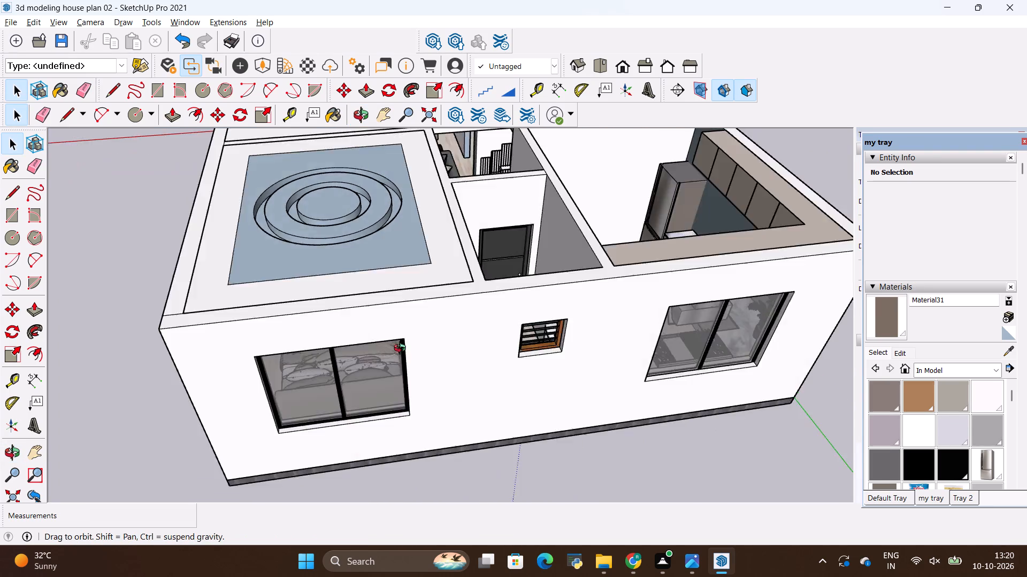
middle_click_drag(402, 349, 120, 354)
scroll(166, 322, "down", 6)
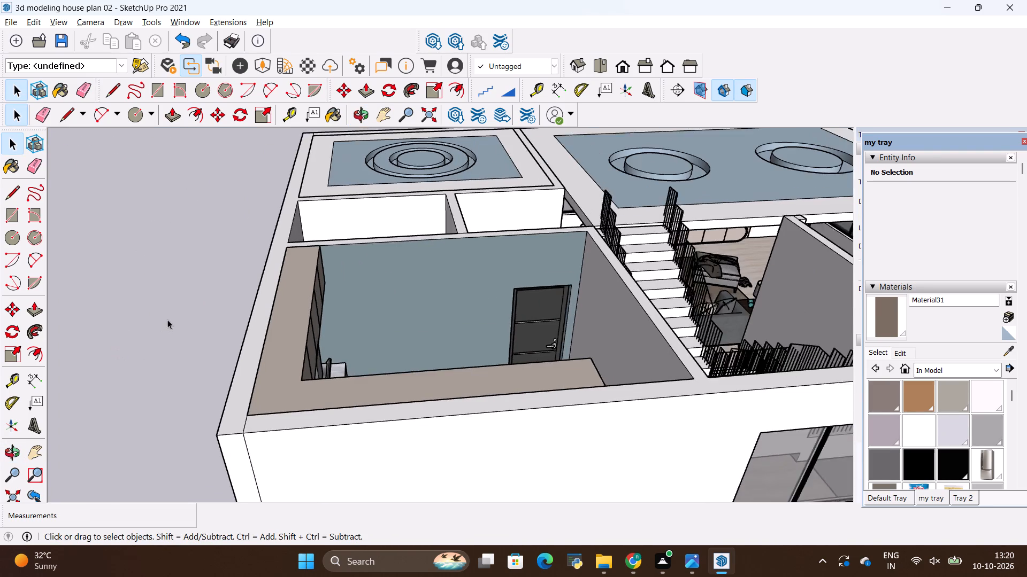
key("space")
left_click(155, 245)
scroll(155, 245, "down", 6)
scroll(429, 174, "up", 5)
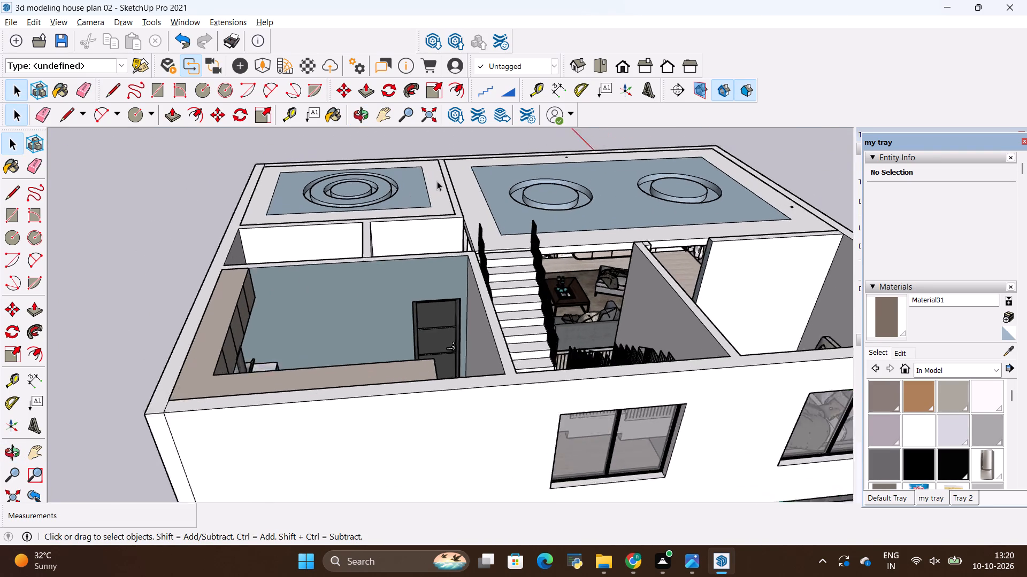
scroll(437, 181, "up", 3)
middle_click_drag(576, 362, 323, 306)
scroll(576, 363, "up", 1)
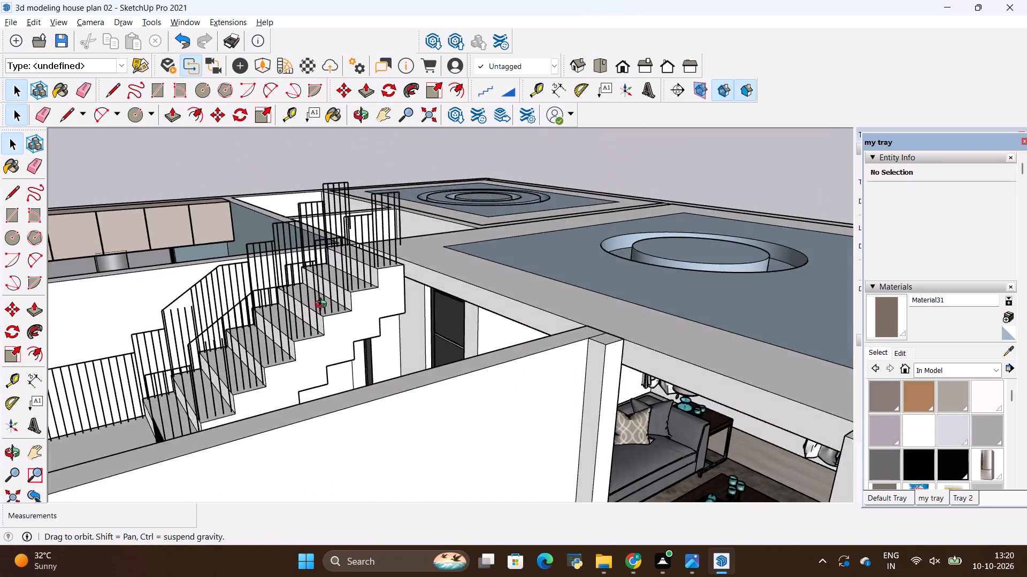
Examine the stairwell and the two placed false ceilings from above the house.
middle_click_drag(323, 306, 497, 391)
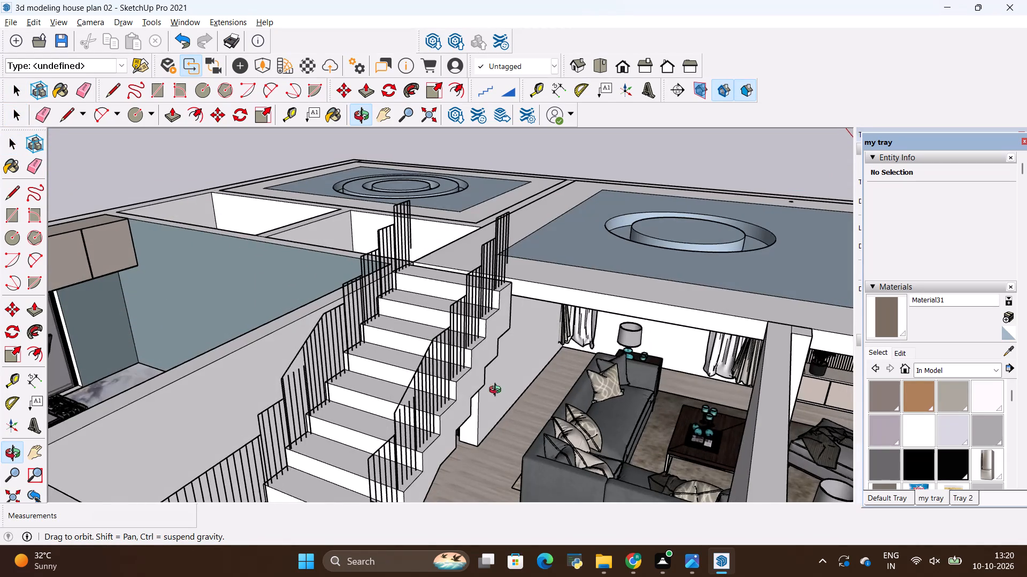
middle_click_drag(497, 391, 605, 399)
scroll(386, 319, "down", 5)
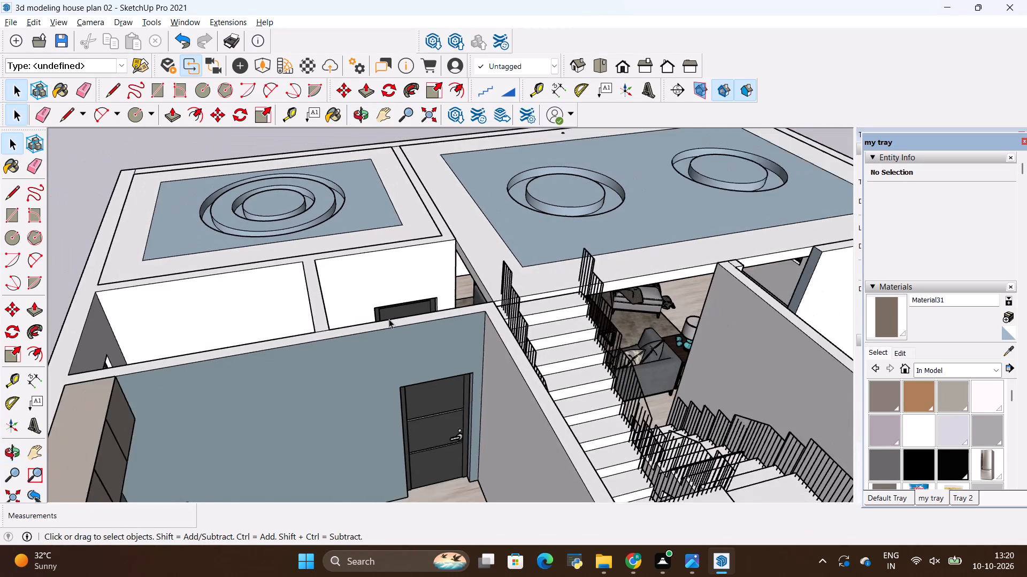
scroll(389, 319, "down", 19)
key("space")
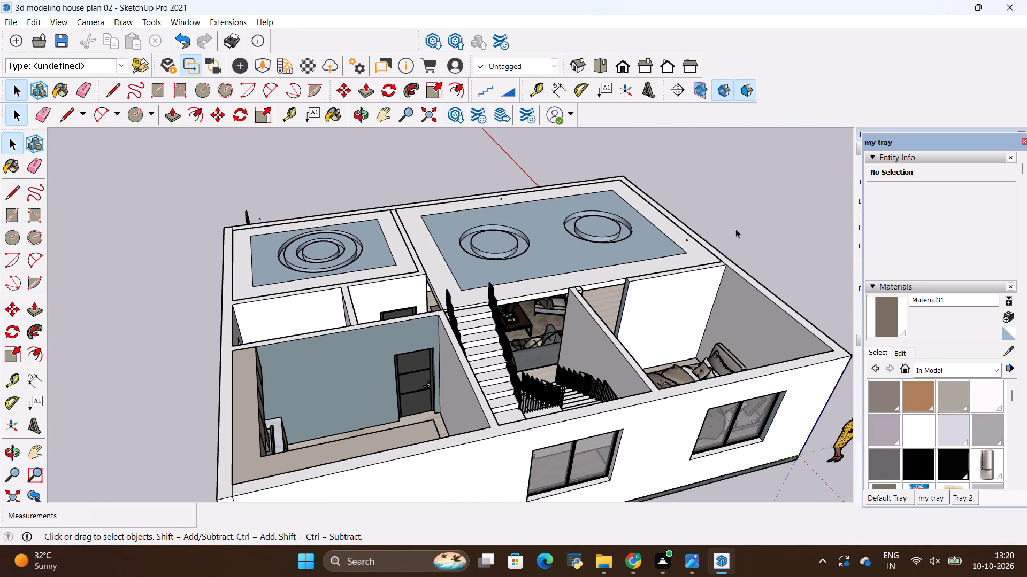
left_click(738, 229)
Inspect the hall interior beneath its false ceiling, including the sofa area, TV wall, curtains and windows.
scroll(570, 280, "up", 20)
scroll(570, 280, "up", 2)
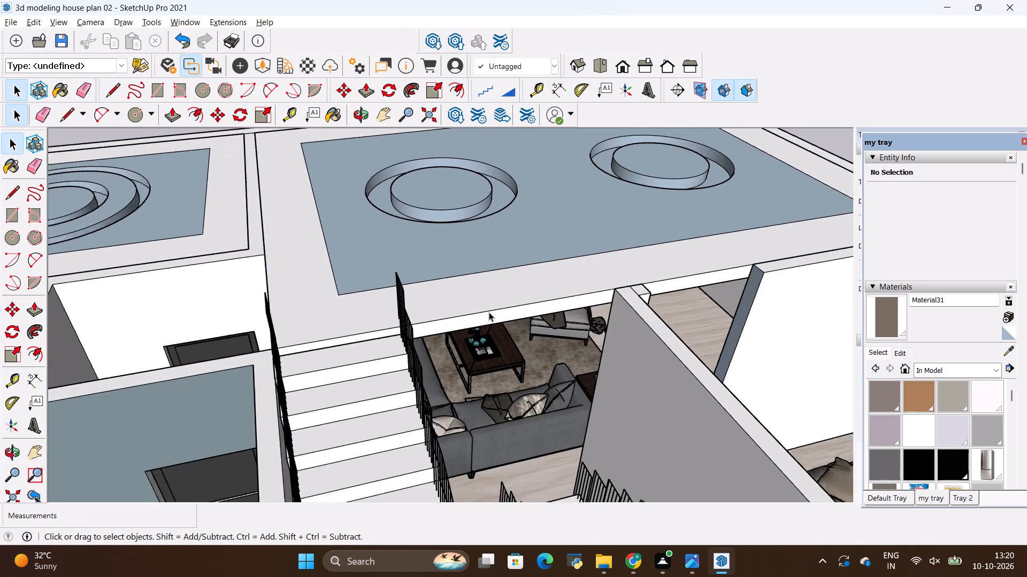
scroll(489, 312, "up", 15)
middle_click_drag(561, 346, 676, 366)
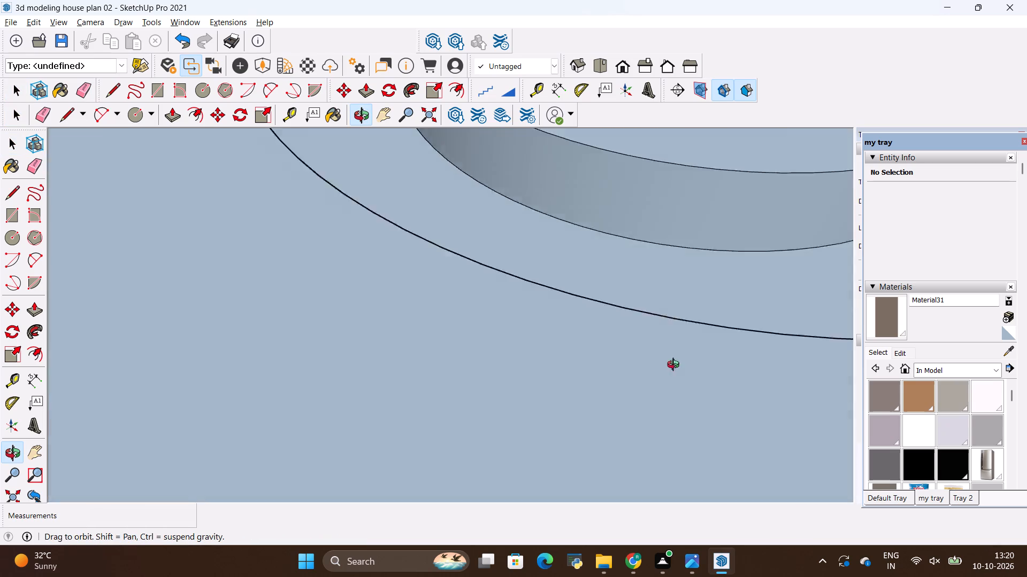
middle_click_drag(676, 366, 666, 288)
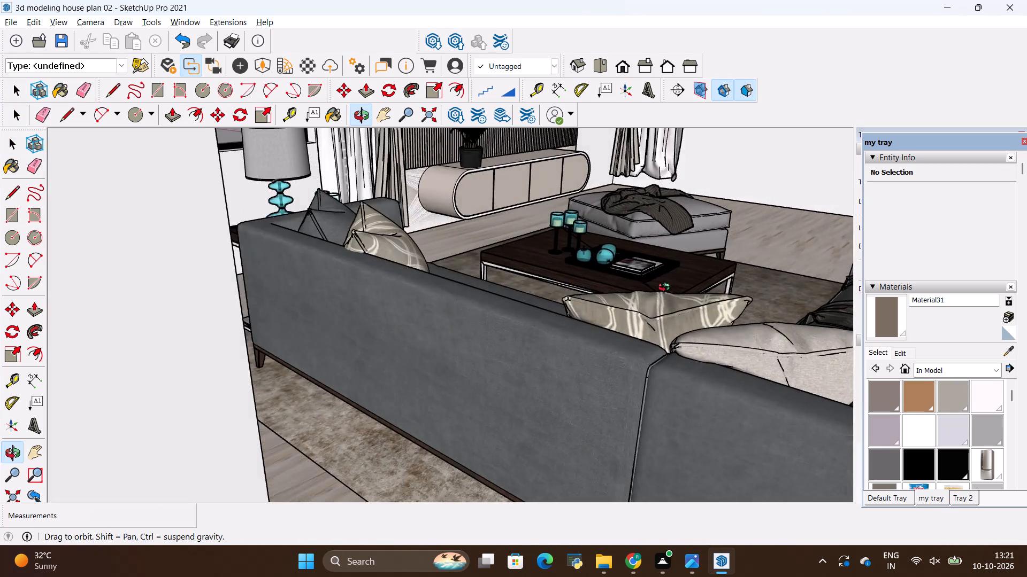
middle_click_drag(666, 288, 627, 296)
middle_click_drag(542, 212, 542, 215, "shift")
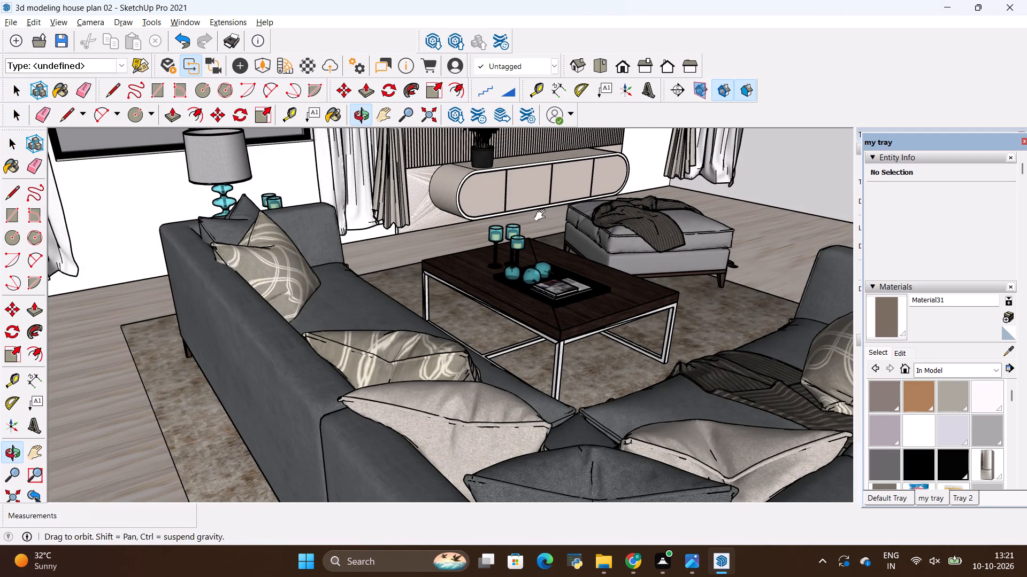
middle_click_drag(542, 215, 526, 361, "shift")
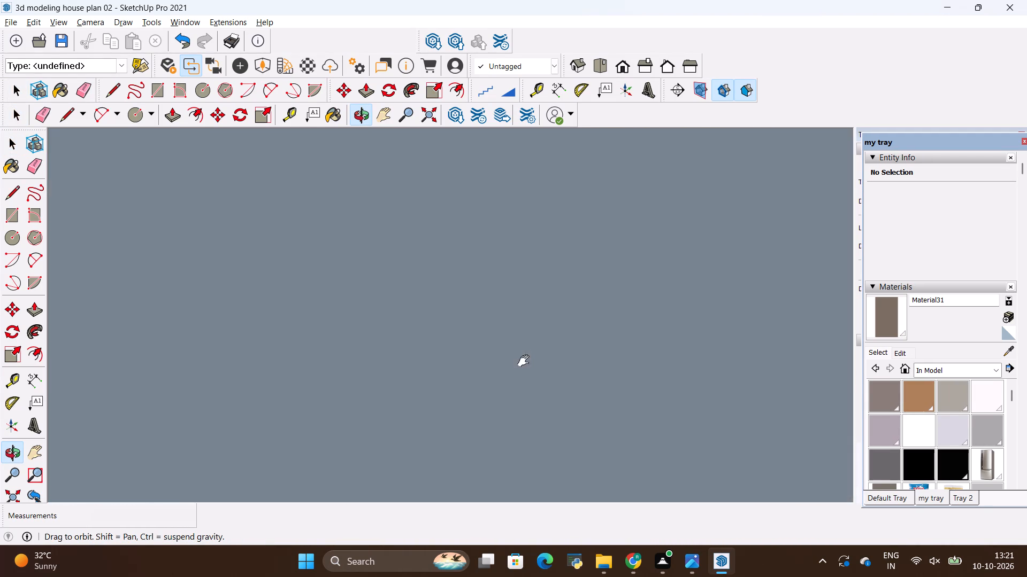
middle_click_drag(526, 361, 525, 354, "shift")
middle_click_drag(527, 360, 535, 311)
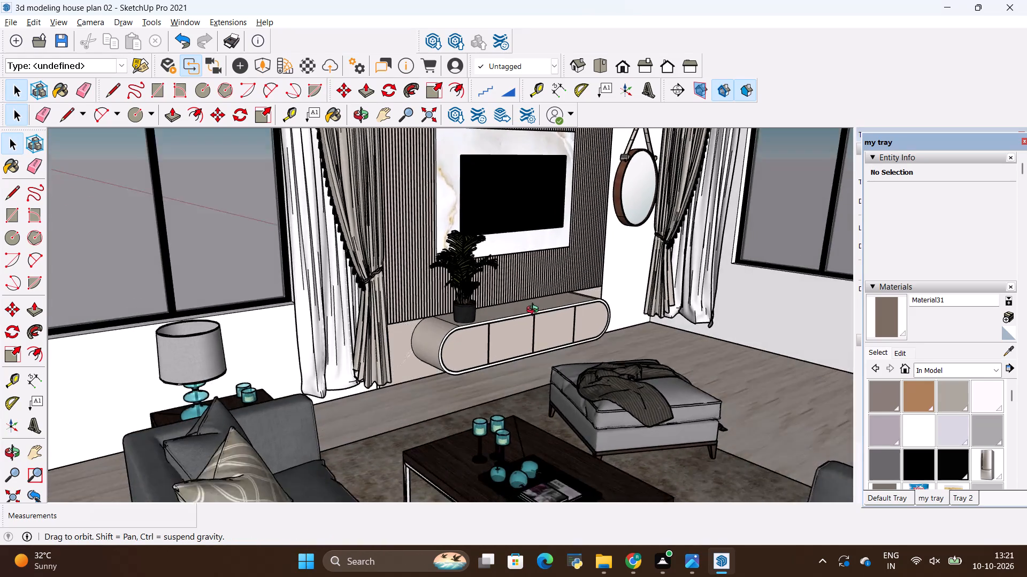
middle_click_drag(535, 311, 539, 272)
middle_click_drag(544, 245, 502, 313, "shift")
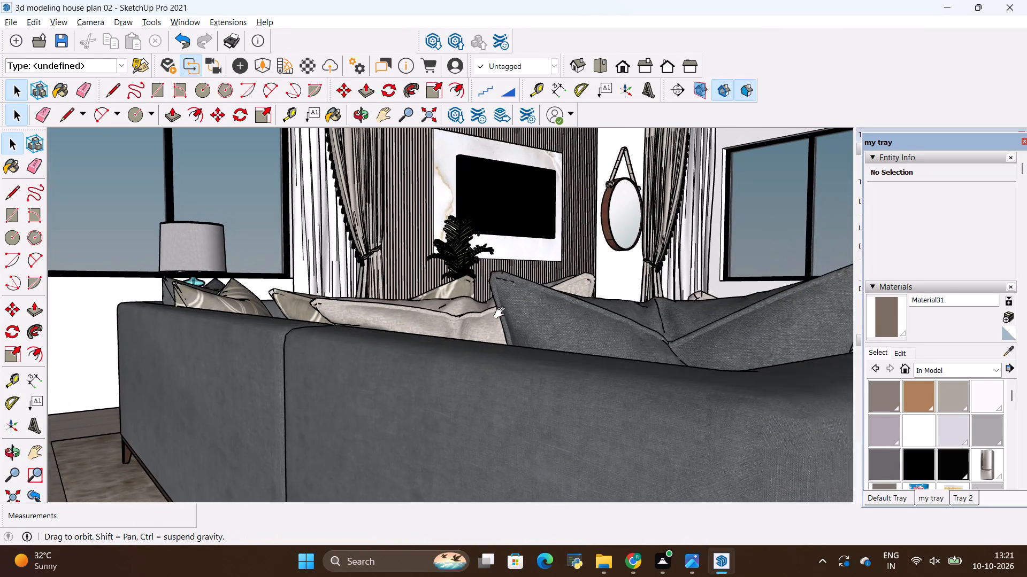
middle_click_drag(502, 313, 451, 391, "shift")
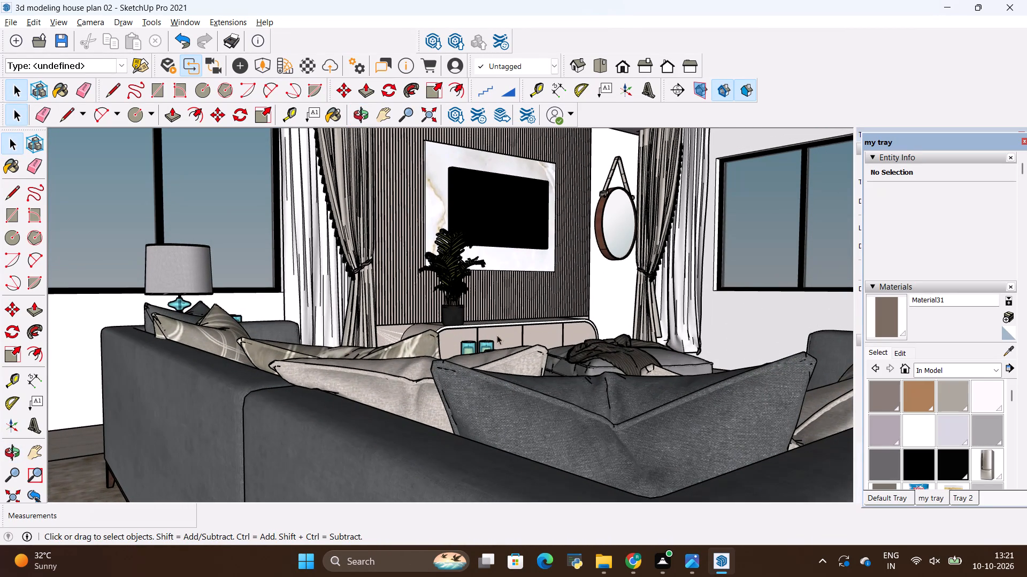
middle_click_drag(512, 317, 504, 338, "shift")
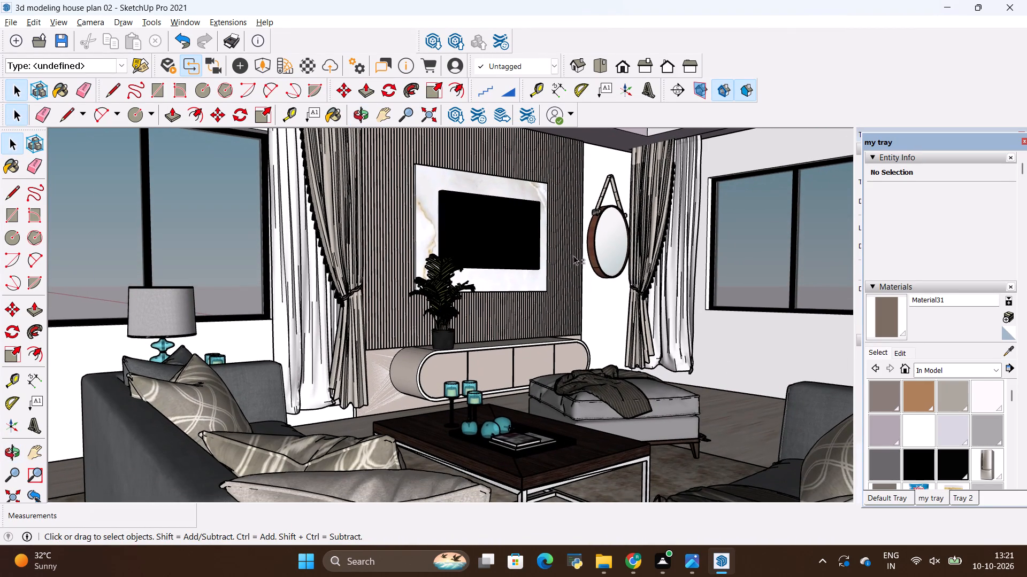
middle_click_drag(573, 255, 564, 308, "shift")
scroll(563, 285, "down", 2)
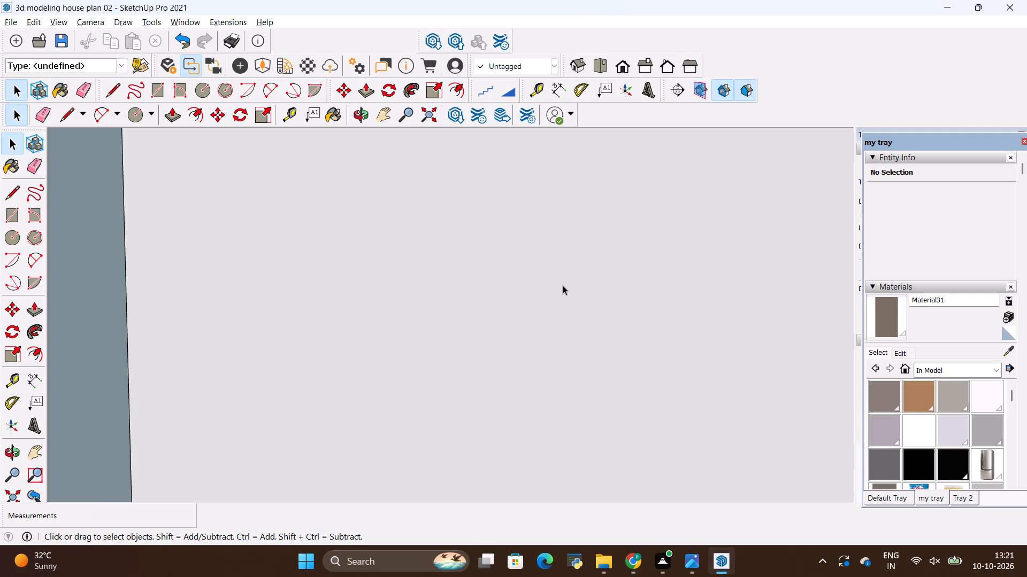
scroll(563, 285, "up", 20)
scroll(563, 285, "up", 20)
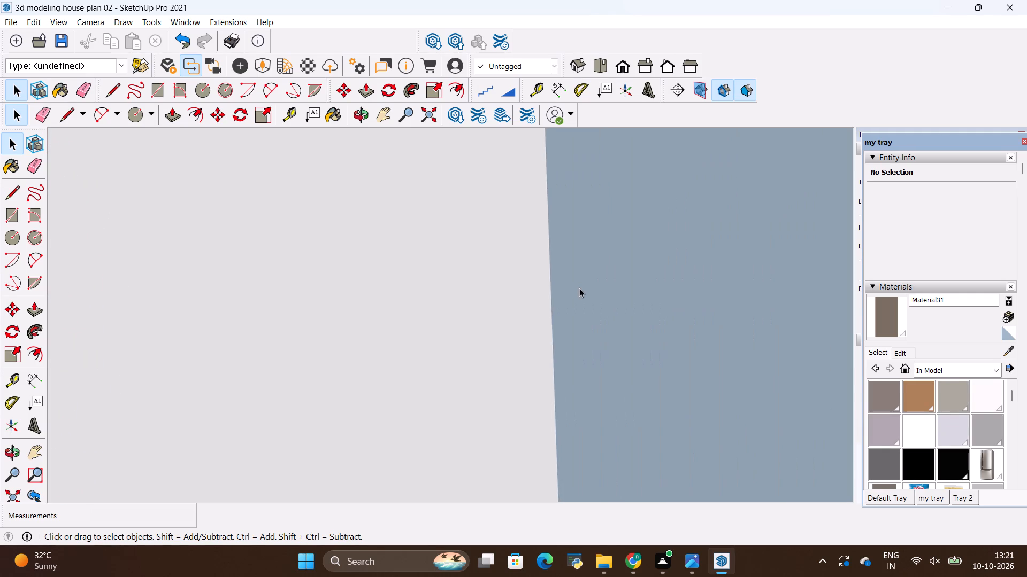
scroll(579, 288, "up", 20)
scroll(579, 288, "up", 20)
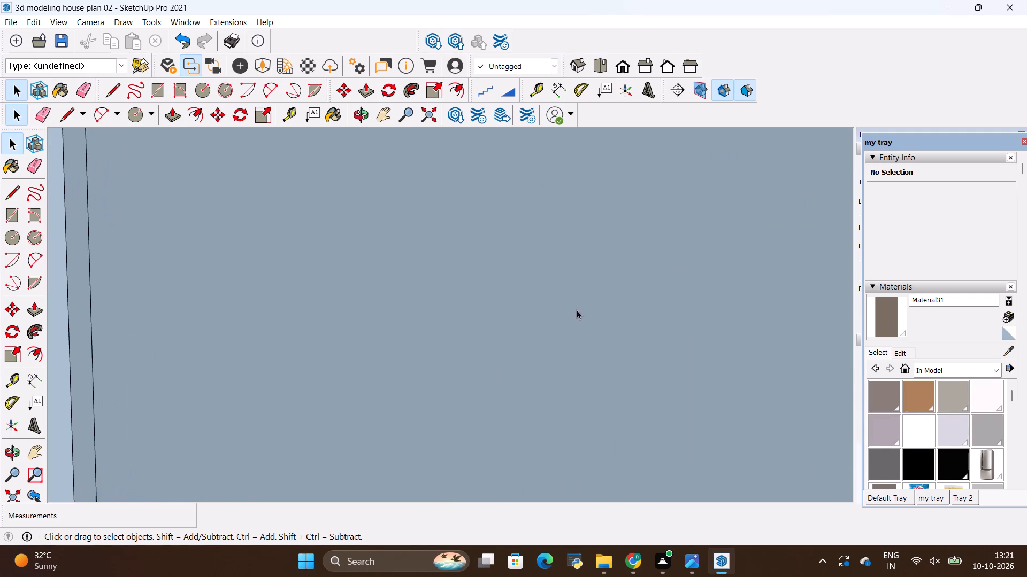
scroll(577, 310, "up", 20)
scroll(577, 310, "up", 5)
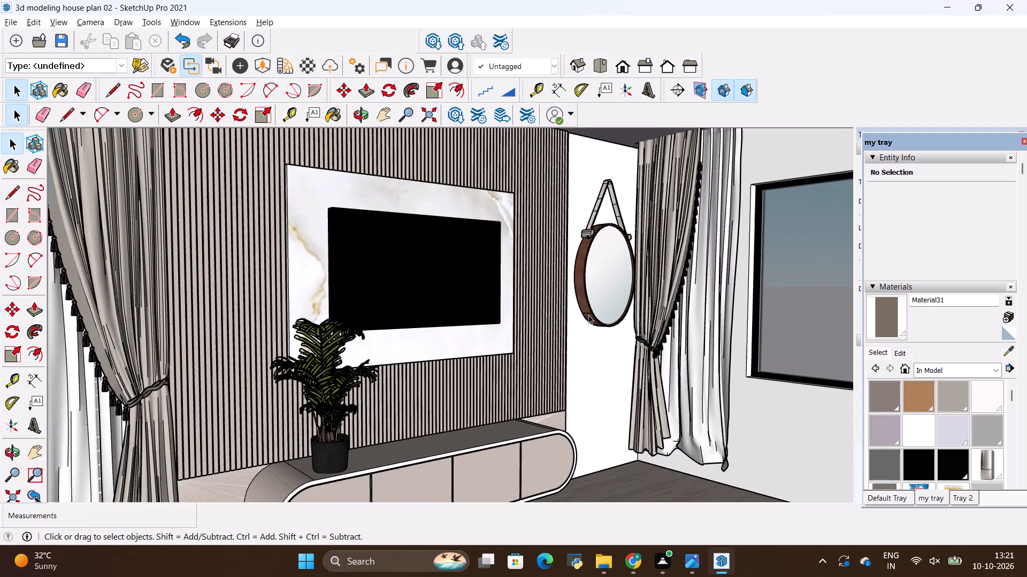
scroll(608, 312, "up", 1)
middle_click_drag(608, 314, 547, 370)
scroll(540, 318, "down", 7)
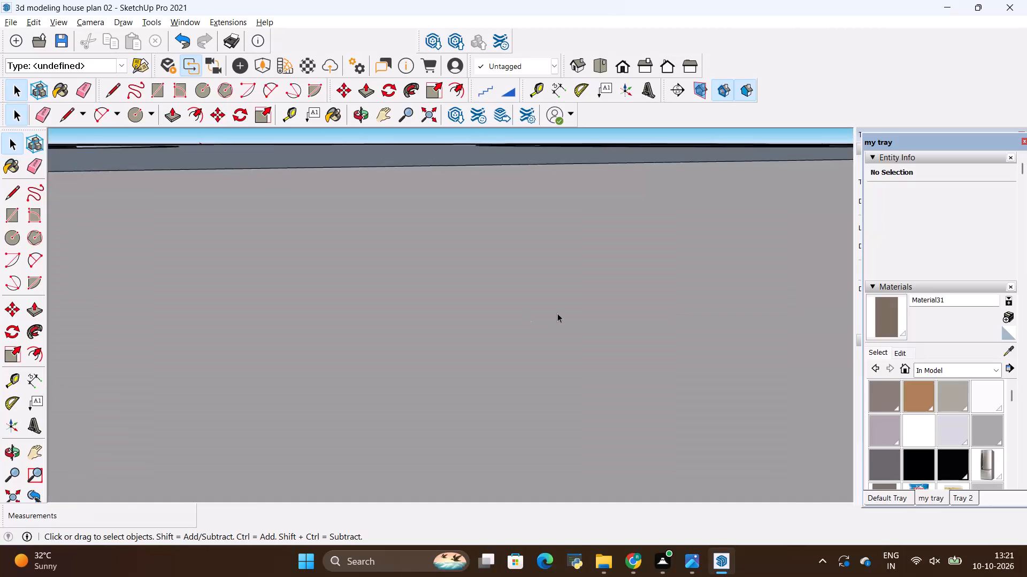
scroll(557, 313, "down", 19)
scroll(325, 227, "down", 2)
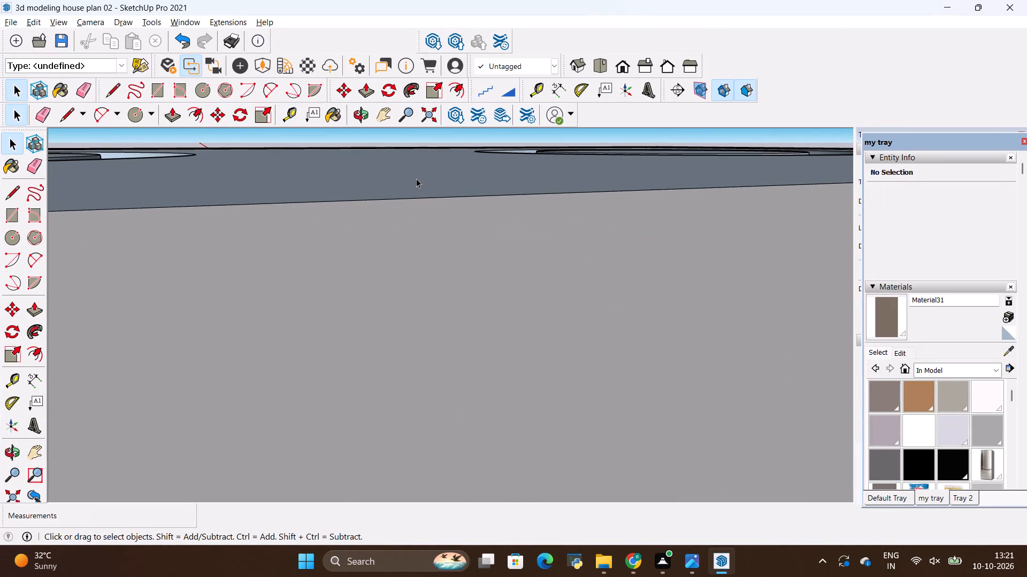
Examine the underside of the hall's false ceiling and its circular rings together with the TV wall and windows.
middle_click_drag(420, 166, 420, 348, "shift")
scroll(402, 243, "down", 20)
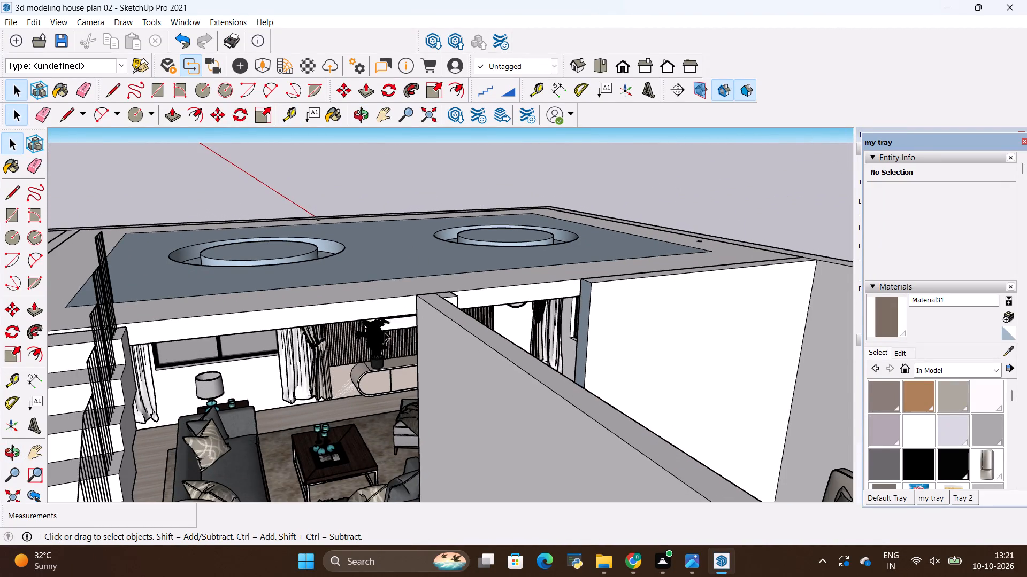
middle_click_drag(385, 333, 416, 289)
scroll(385, 333, "up", 1)
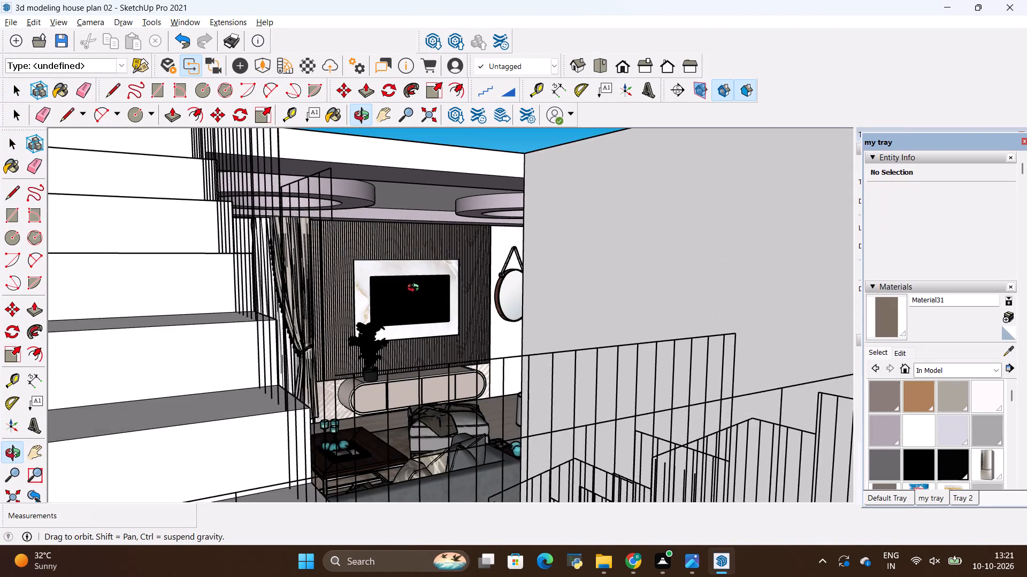
middle_click_drag(416, 289, 413, 288)
scroll(382, 335, "up", 5)
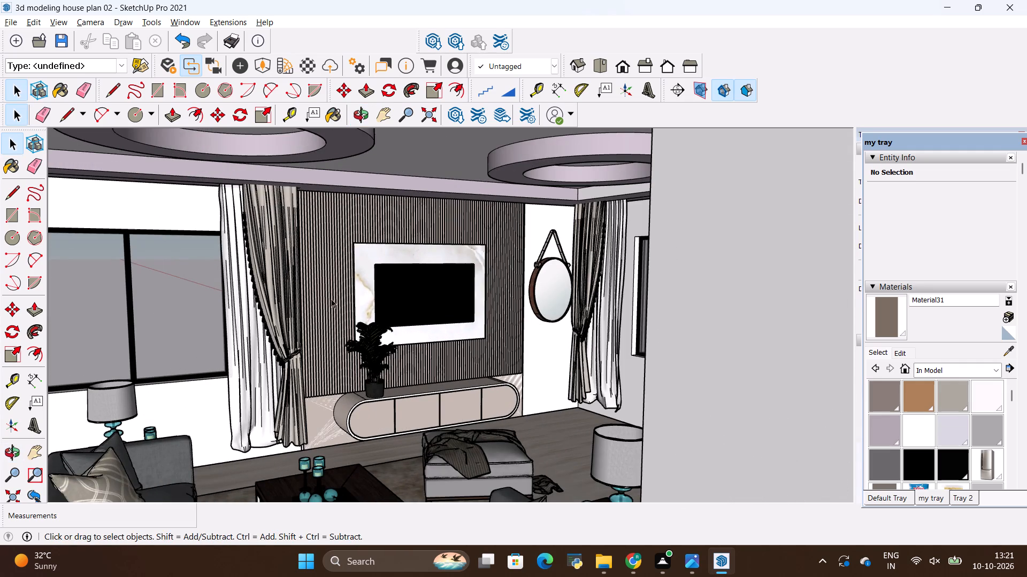
scroll(338, 297, "up", 1)
scroll(359, 290, "down", 2)
middle_click(357, 292)
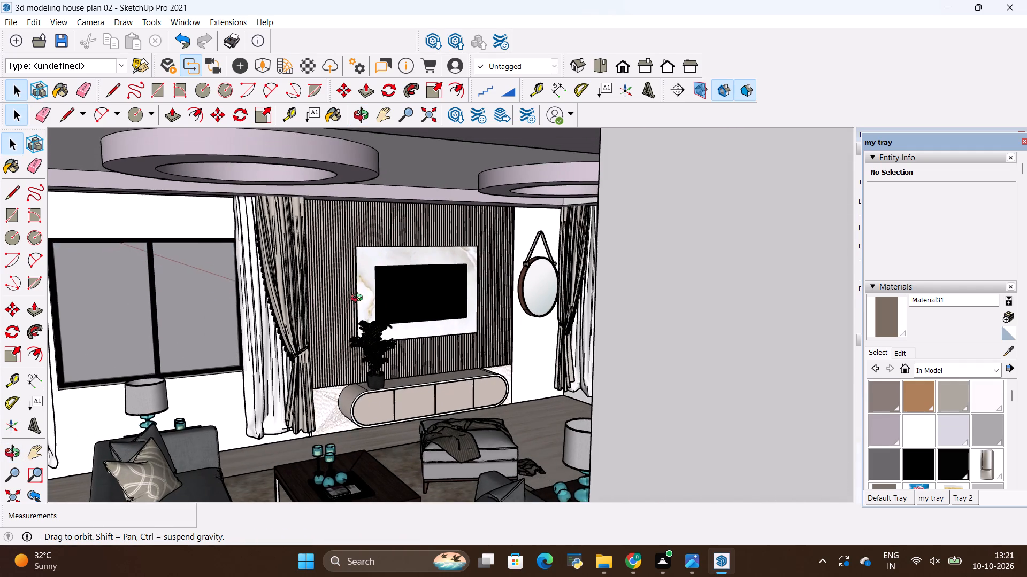
scroll(389, 297, "up", 1)
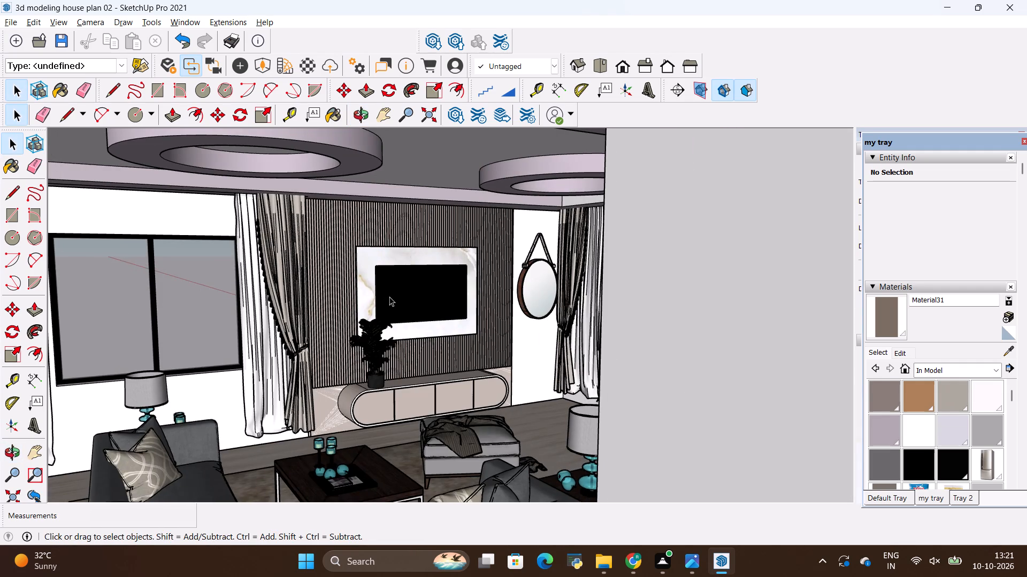
middle_click_drag(402, 300, 435, 305)
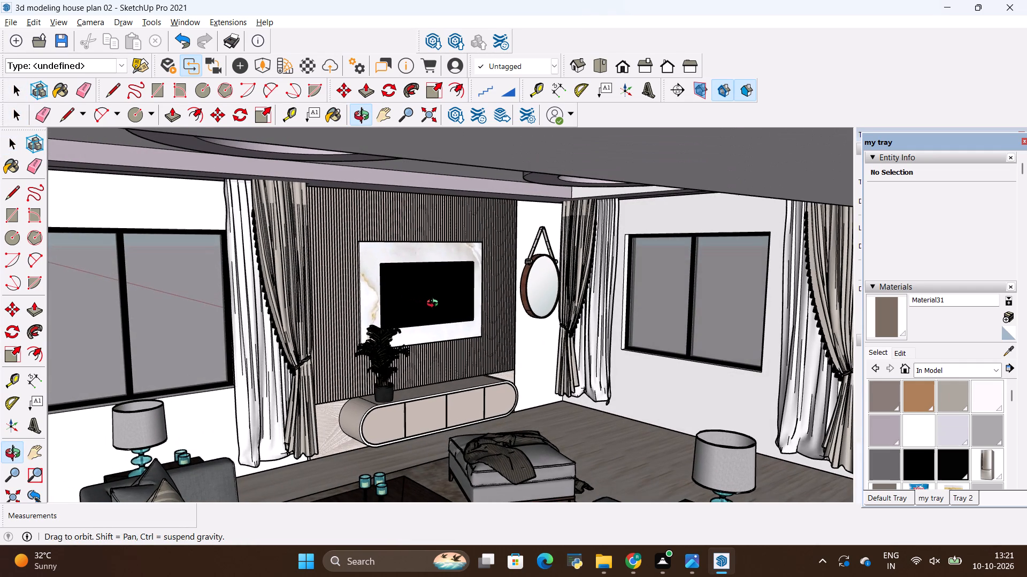
middle_click_drag(435, 305, 435, 296)
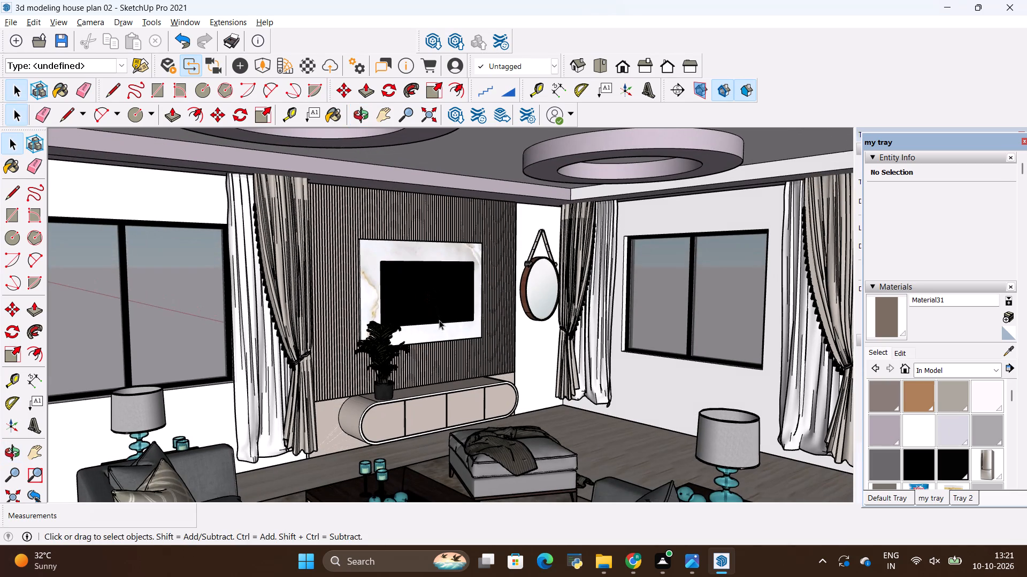
middle_click_drag(448, 338, 454, 266, "shift")
middle_click_drag(458, 262, 456, 311)
middle_click_drag(456, 311, 446, 283)
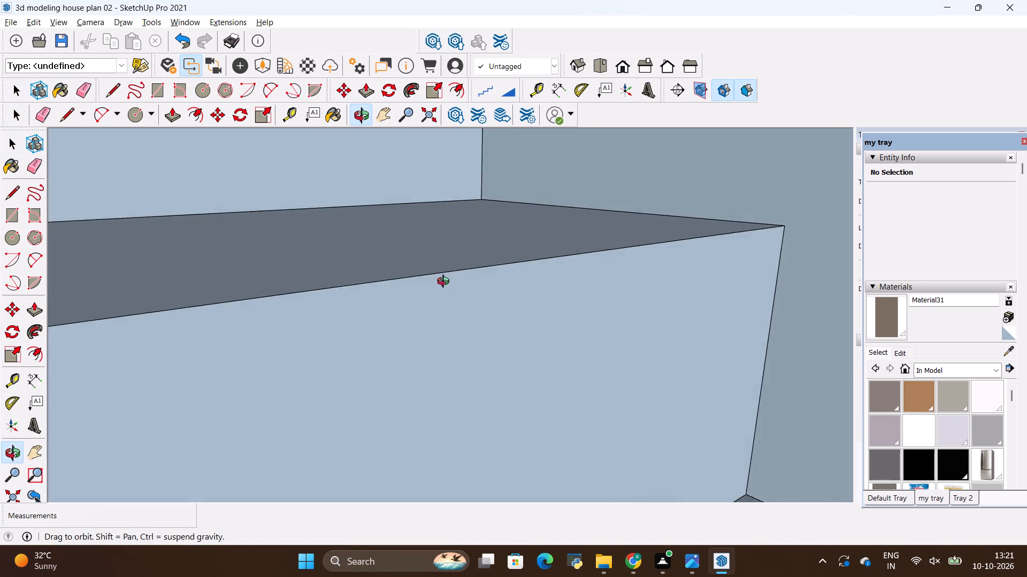
middle_click_drag(446, 283, 441, 243)
Examine the whole house from above and outside, comparing the rooms with ceilings, the staircase and the open rooms.
scroll(441, 245, "down", 19)
scroll(442, 245, "down", 5)
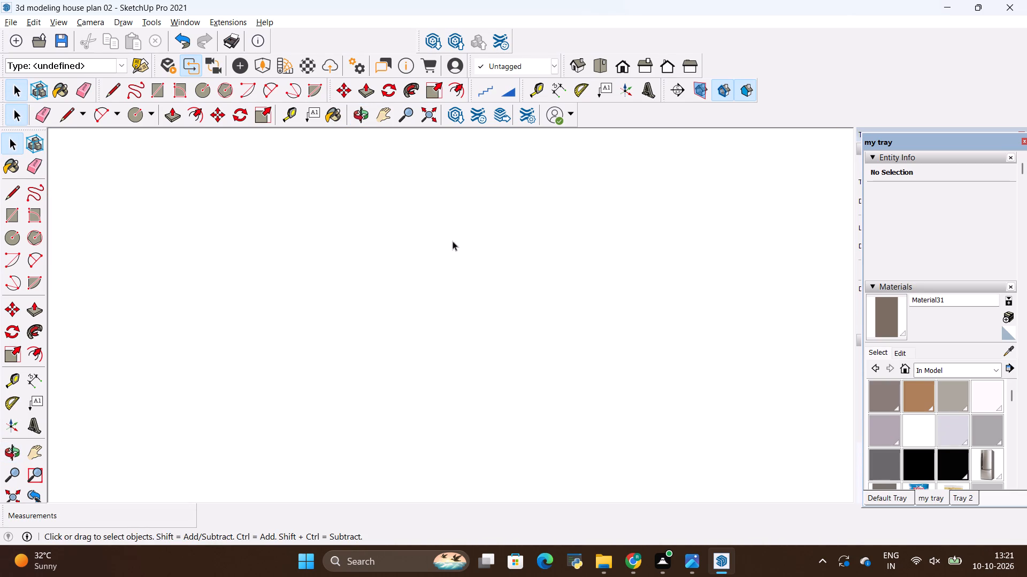
middle_click_drag(499, 209, 550, 445)
scroll(551, 442, "down", 15)
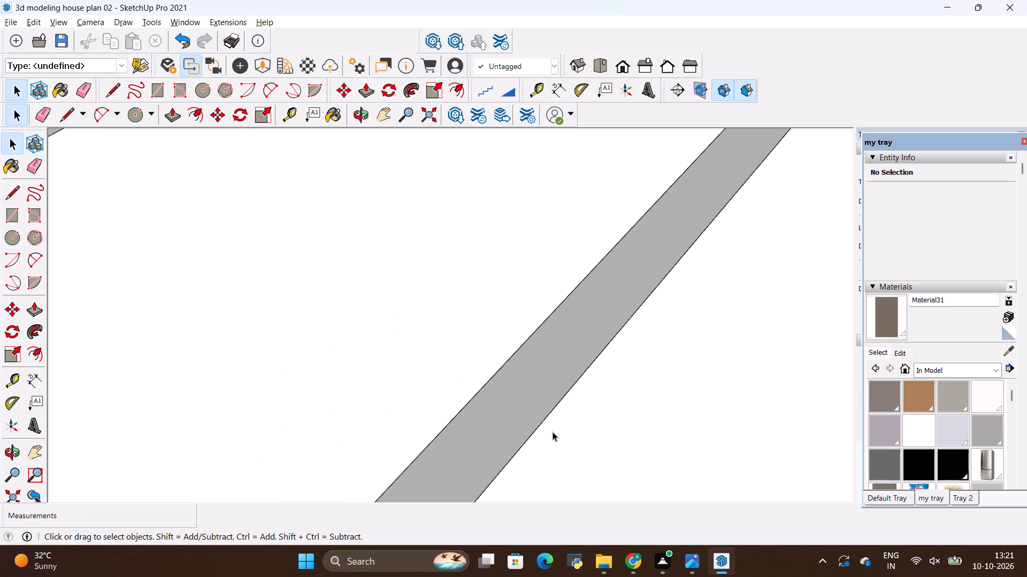
scroll(553, 432, "down", 20)
scroll(553, 432, "down", 20)
scroll(553, 432, "down", 6)
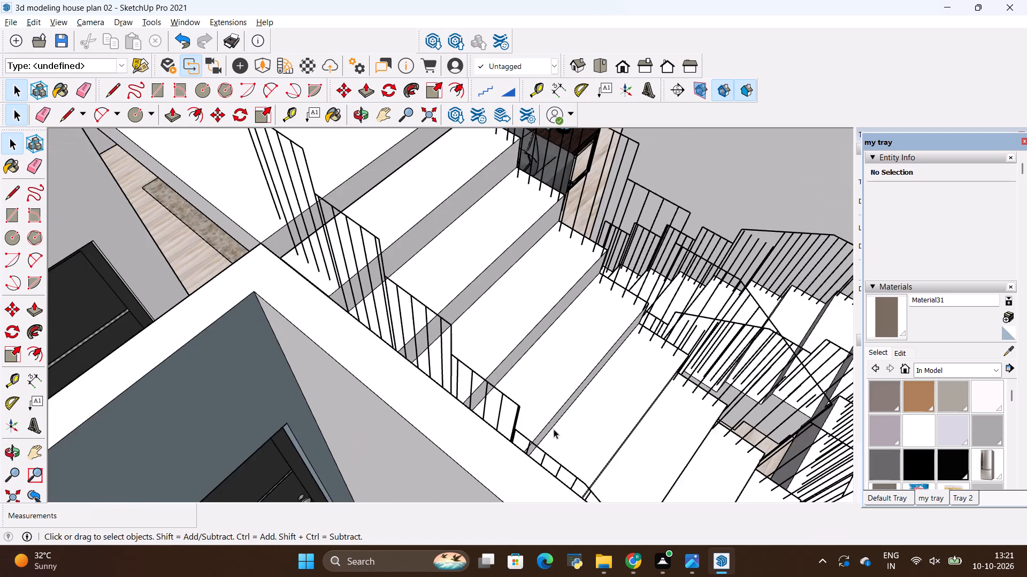
scroll(554, 429, "down", 20)
scroll(554, 429, "down", 20)
scroll(554, 429, "down", 6)
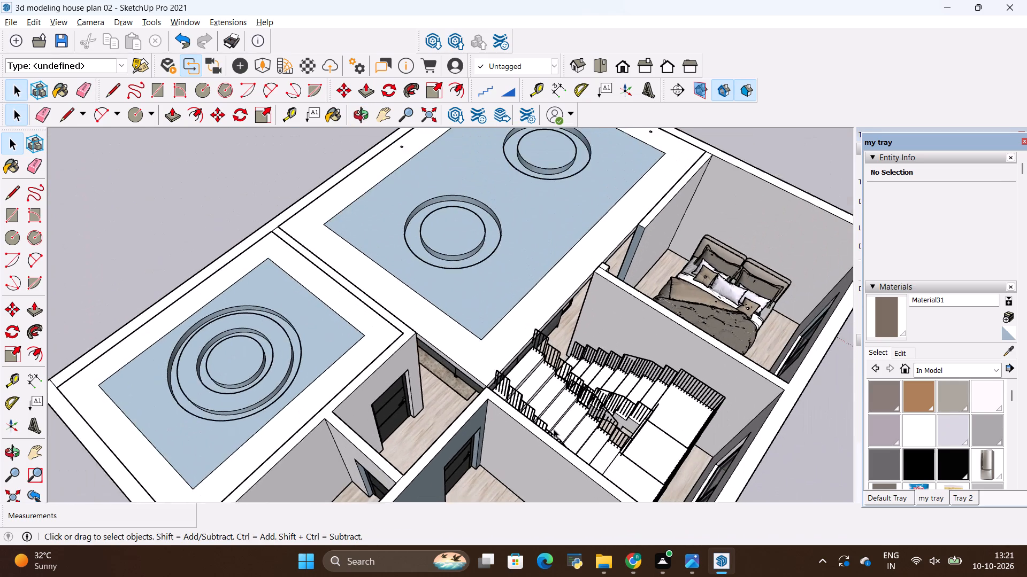
scroll(554, 429, "down", 4)
key("space")
left_click(234, 257)
middle_click_drag(480, 378, 474, 362)
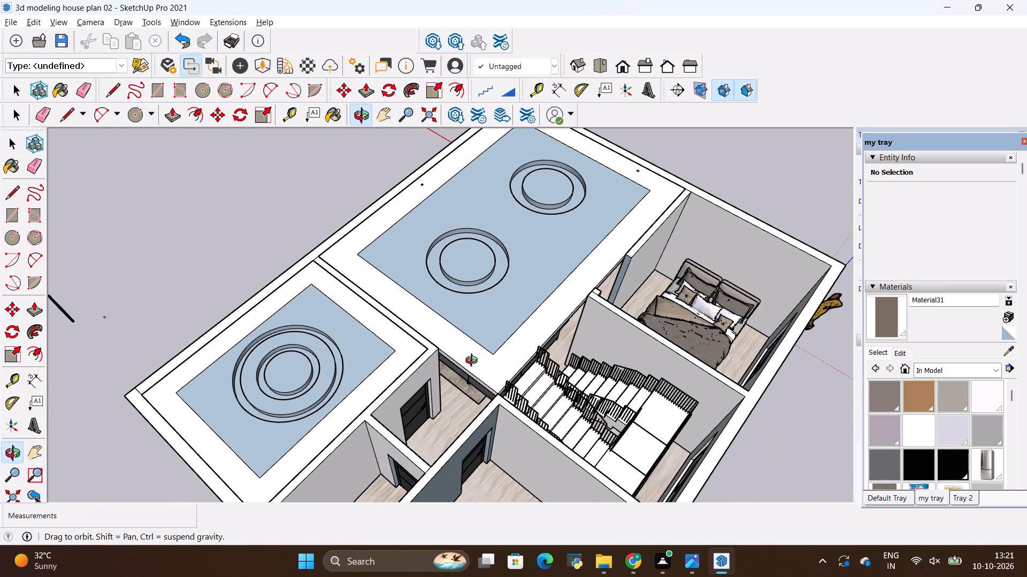
middle_click_drag(474, 362, 339, 174)
scroll(495, 185, "up", 7)
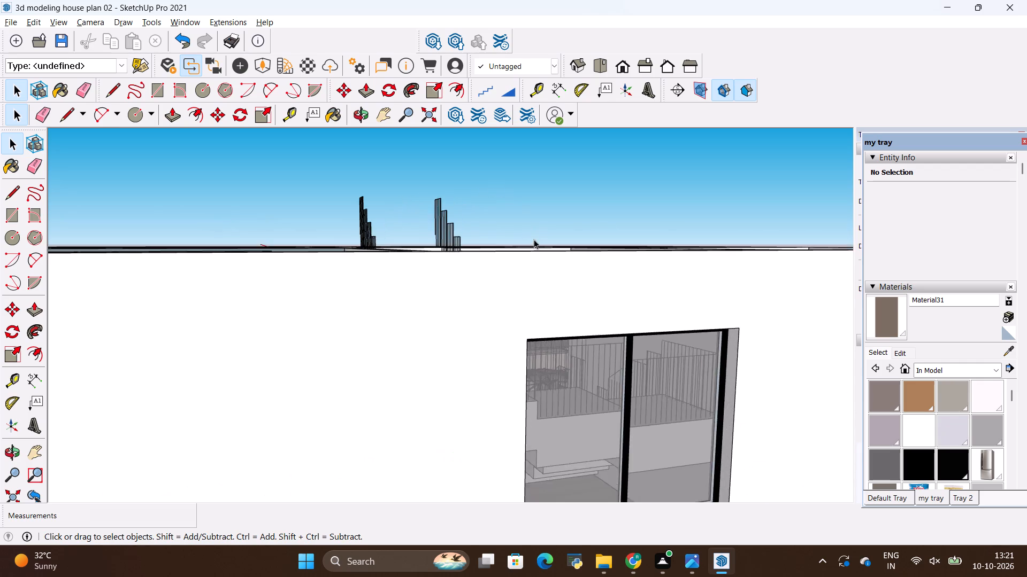
middle_click_drag(554, 263, 540, 369)
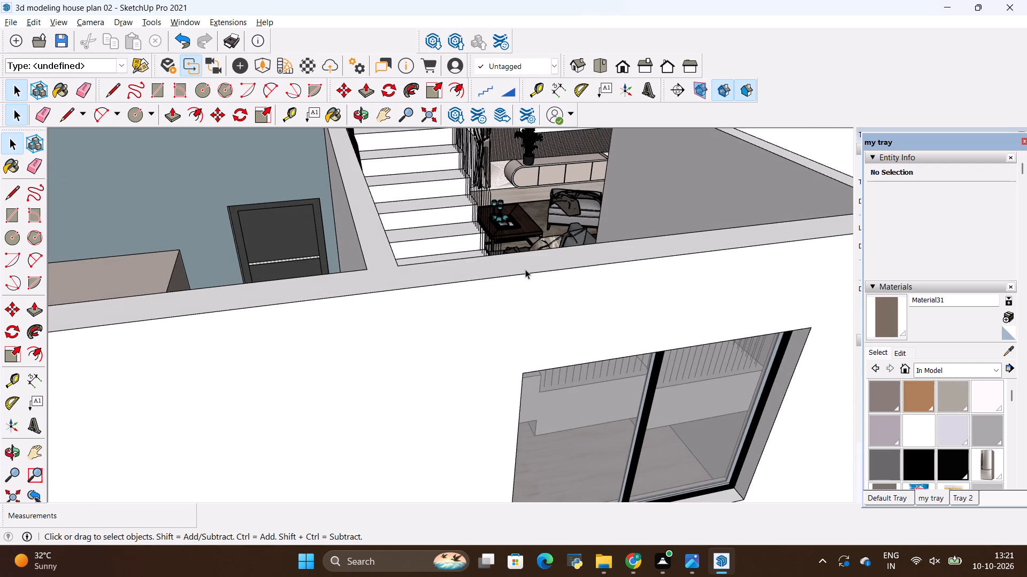
scroll(526, 275, "down", 20)
scroll(537, 142, "up", 9)
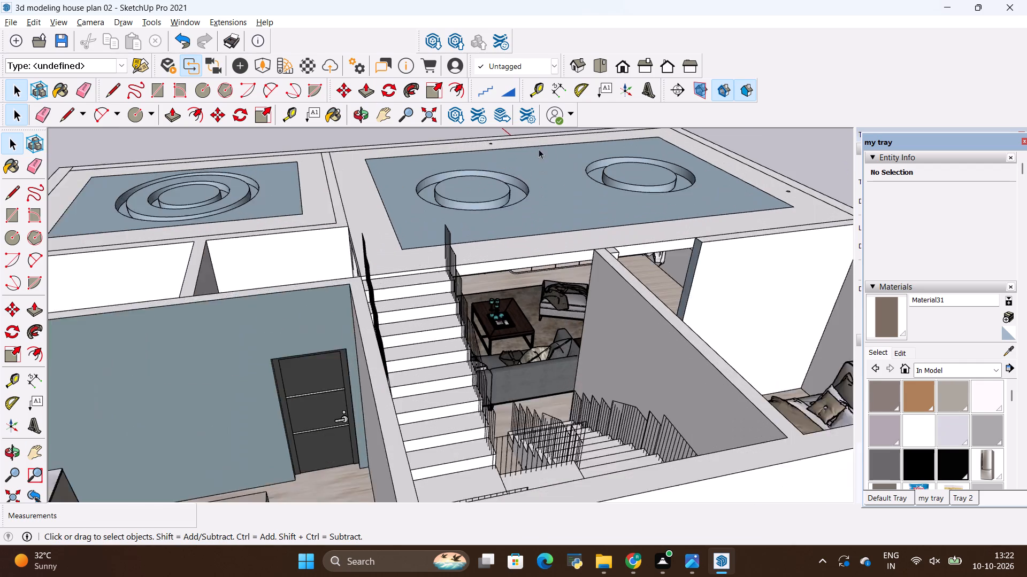
middle_click_drag(547, 293, 535, 254)
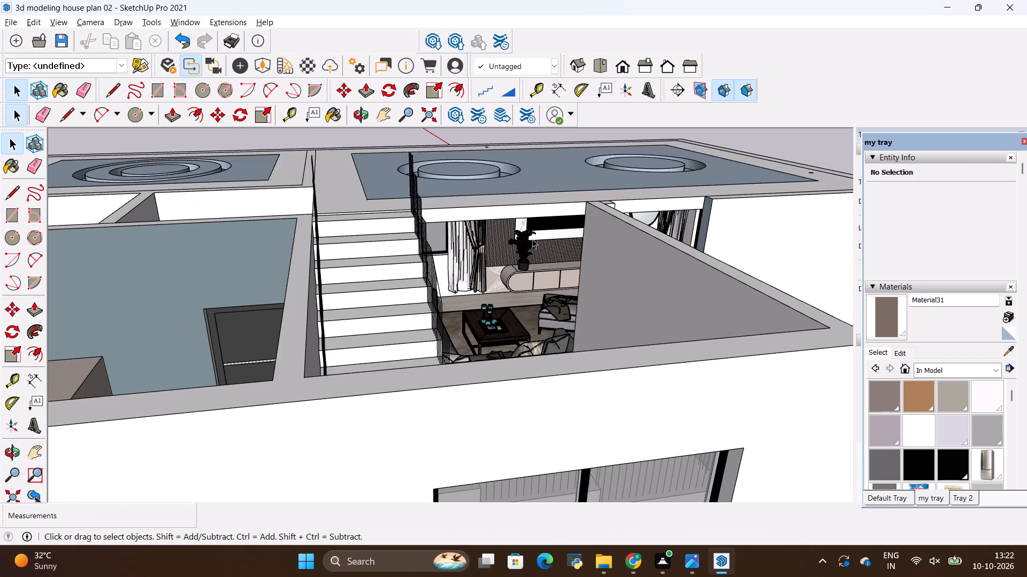
Inspect the hall's sofa area, TV wall and windows from inside and the circular ceiling rings from above.
scroll(532, 232, "up", 10)
middle_click_drag(533, 262, 572, 247)
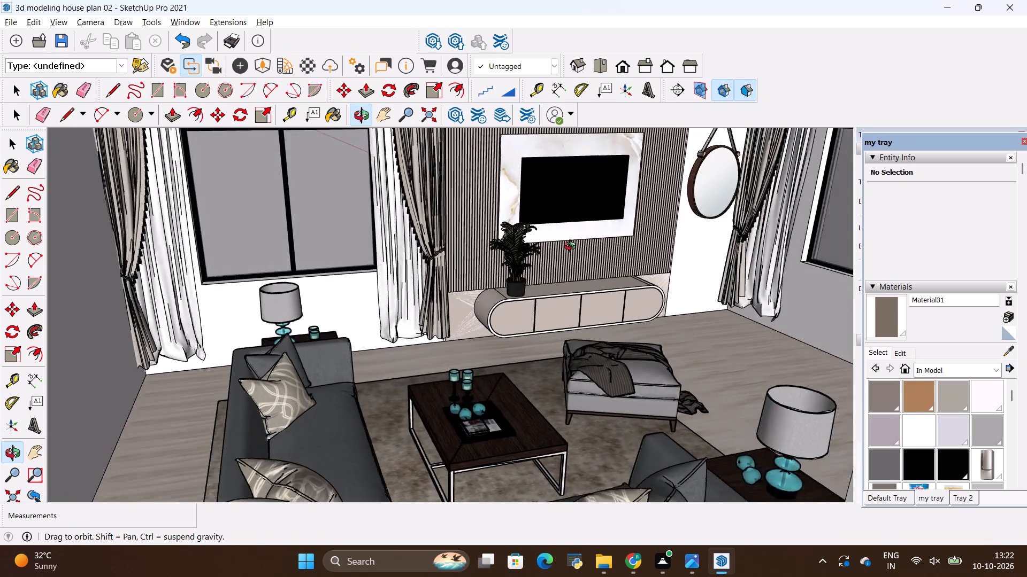
middle_click_drag(572, 247, 553, 261)
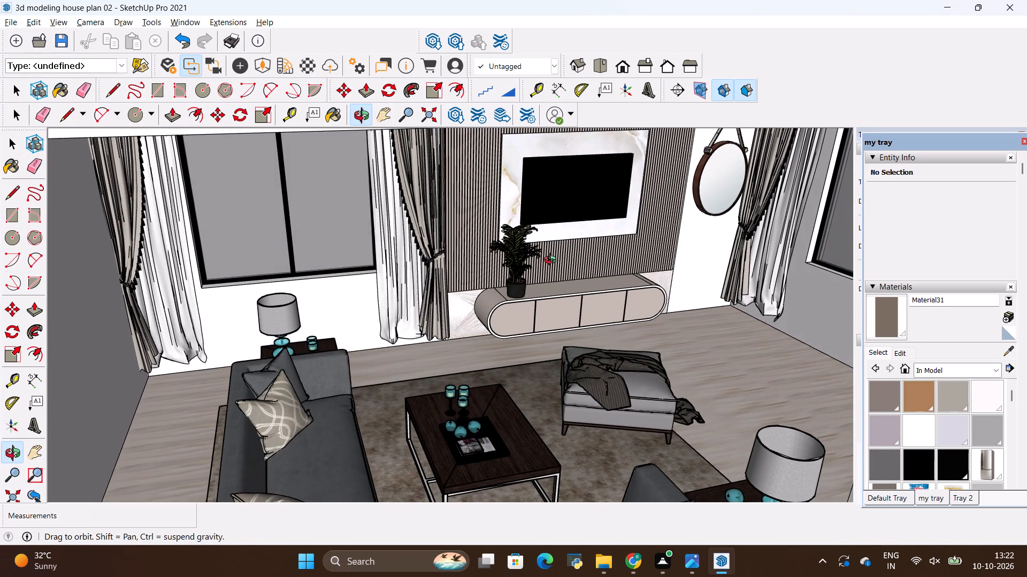
middle_click_drag(553, 261, 481, 347)
scroll(482, 346, "down", 6)
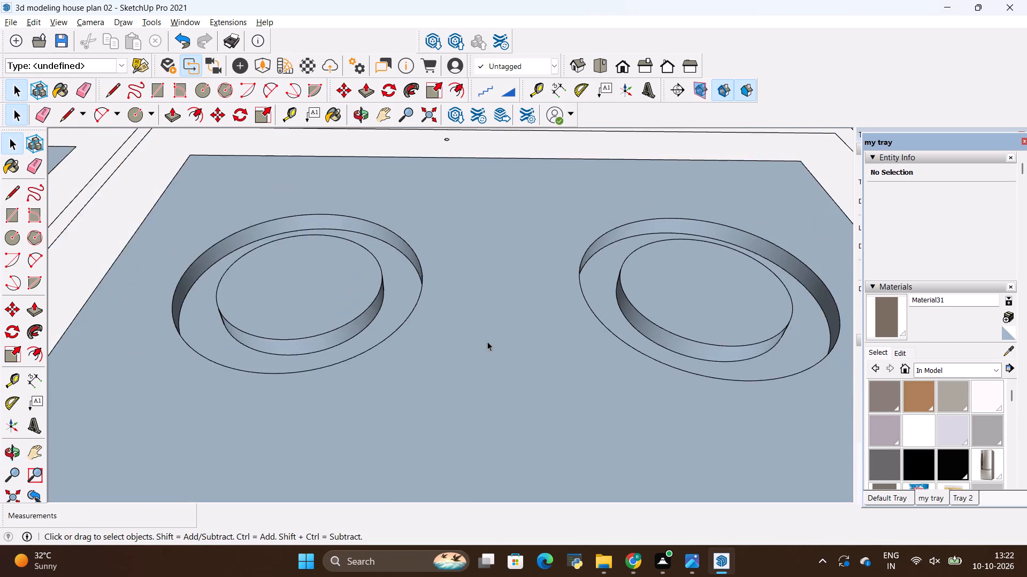
scroll(487, 341, "down", 6)
scroll(533, 315, "down", 7)
scroll(597, 289, "down", 18)
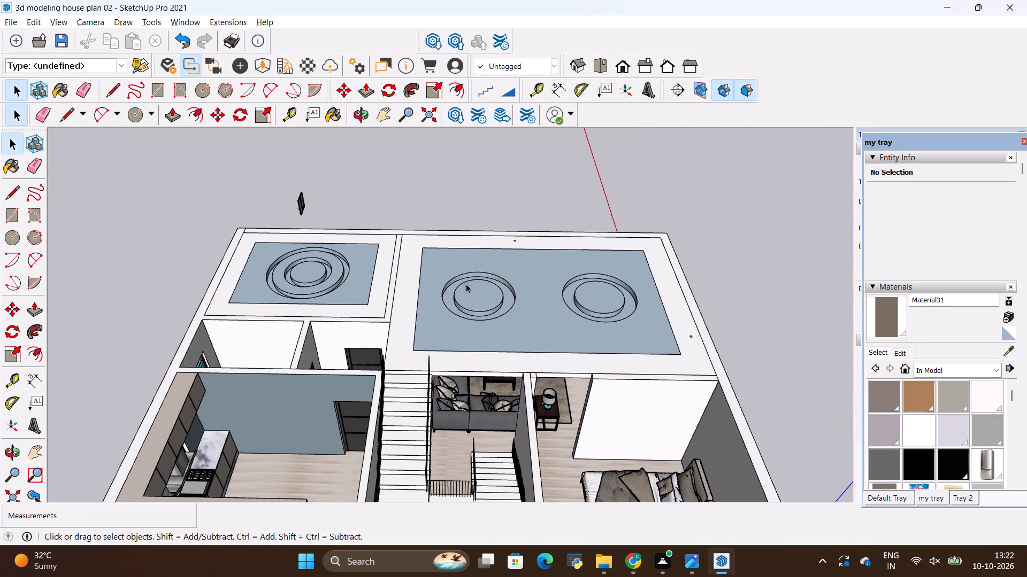
scroll(339, 275, "down", 5)
Examine the house's outer walls and windows and its overall layout from several outside angles.
key("space")
left_click(190, 236)
left_click(174, 317)
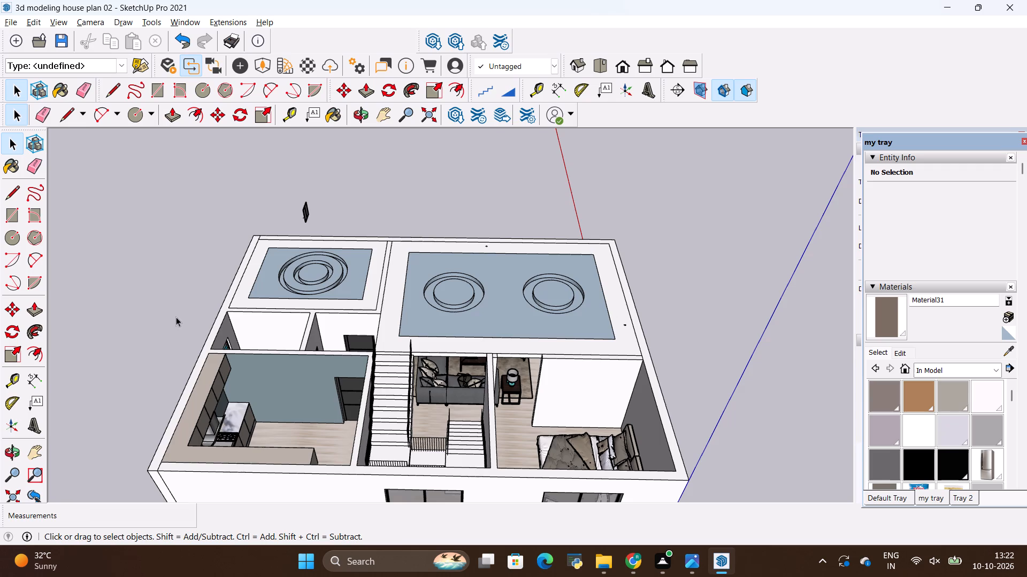
middle_click_drag(269, 344, 449, 224)
scroll(418, 228, "down", 6)
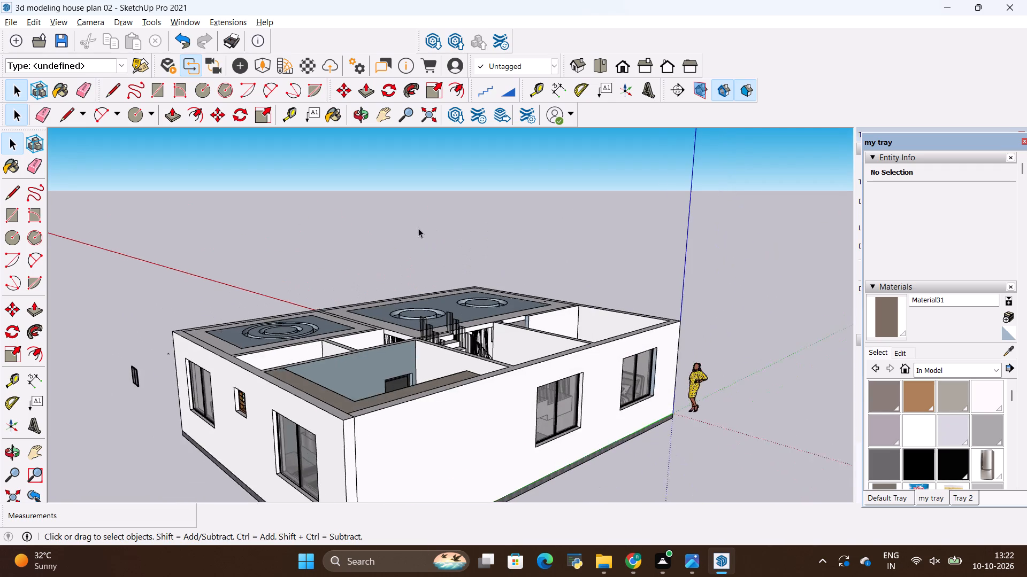
middle_click_drag(358, 393, 497, 359)
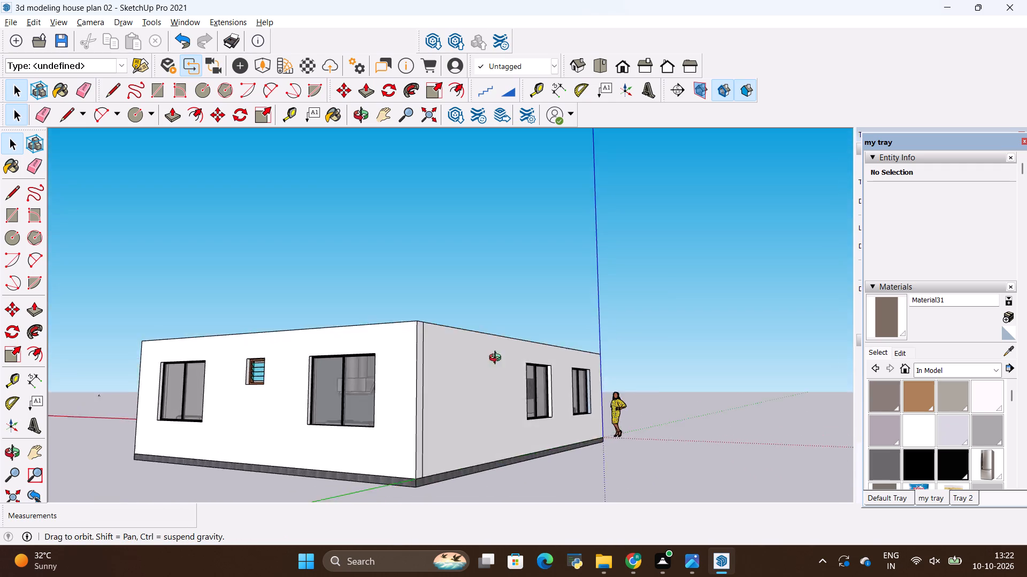
middle_click_drag(497, 359, 494, 432)
scroll(370, 287, "down", 6)
middle_click_drag(470, 381, 386, 435)
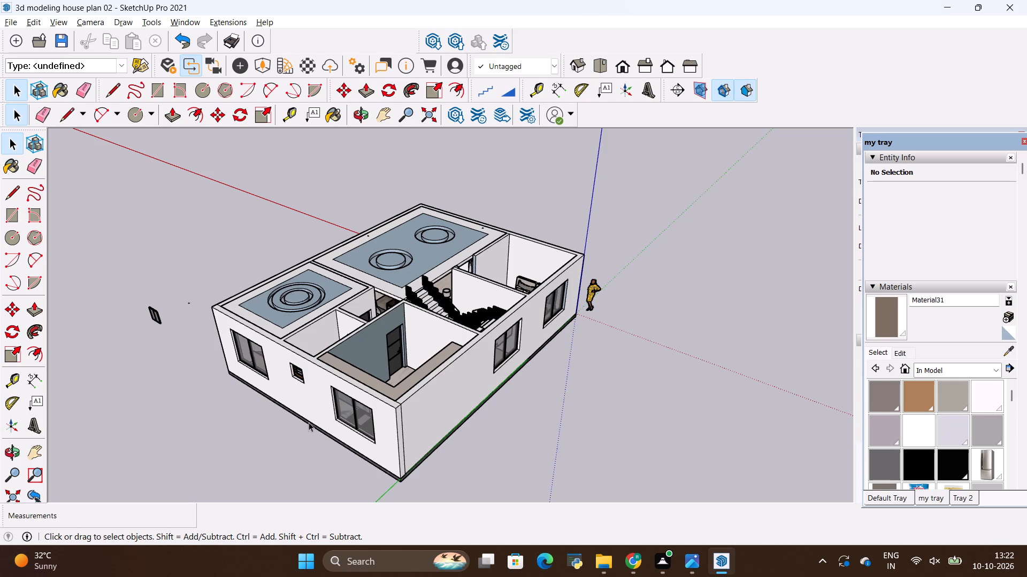
scroll(247, 423, "down", 4)
Examine the kitchen, stairwell and bed room that are still open, alongside the ceilinged rooms, from above and around the house.
scroll(274, 330, "up", 7)
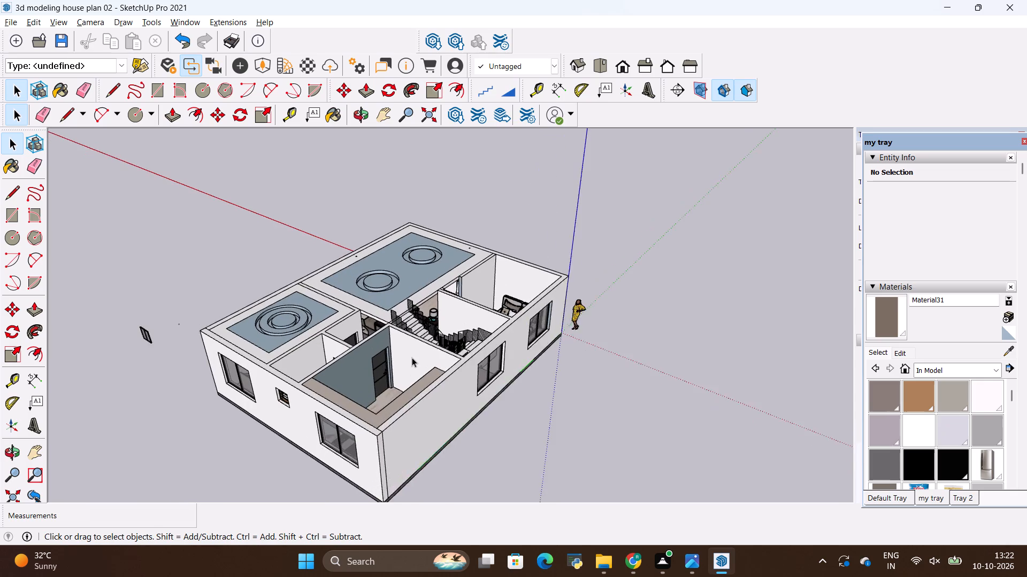
scroll(412, 357, "up", 6)
scroll(345, 260, "up", 8)
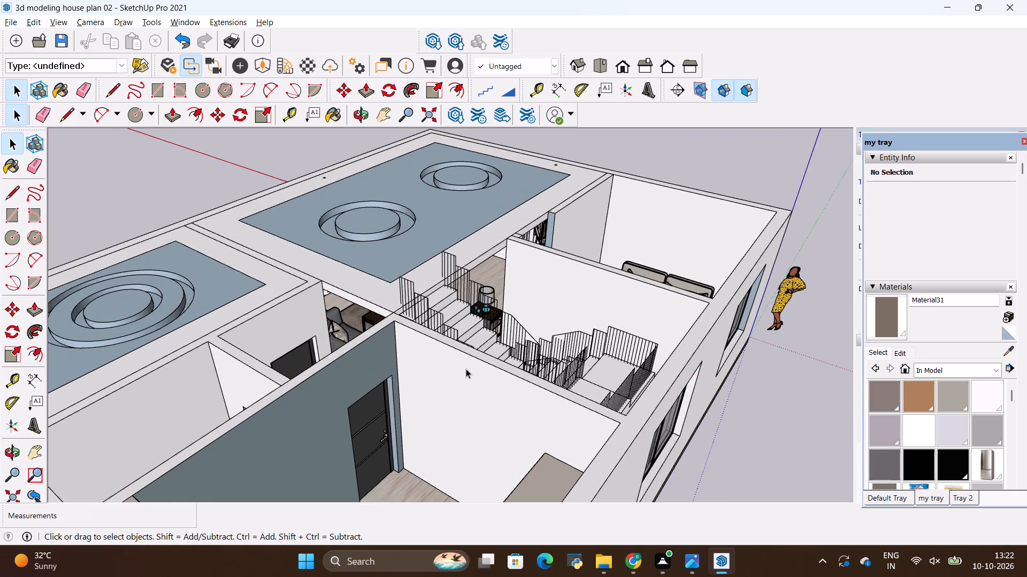
middle_click_drag(466, 369, 296, 400)
scroll(302, 379, "down", 5)
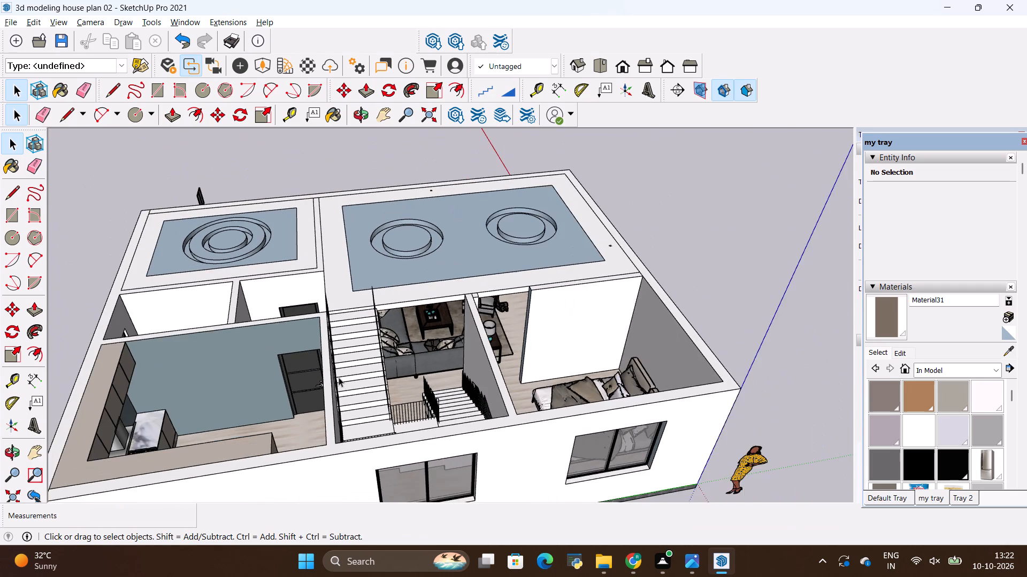
scroll(339, 377, "down", 5)
scroll(253, 274, "up", 2)
scroll(301, 257, "up", 2)
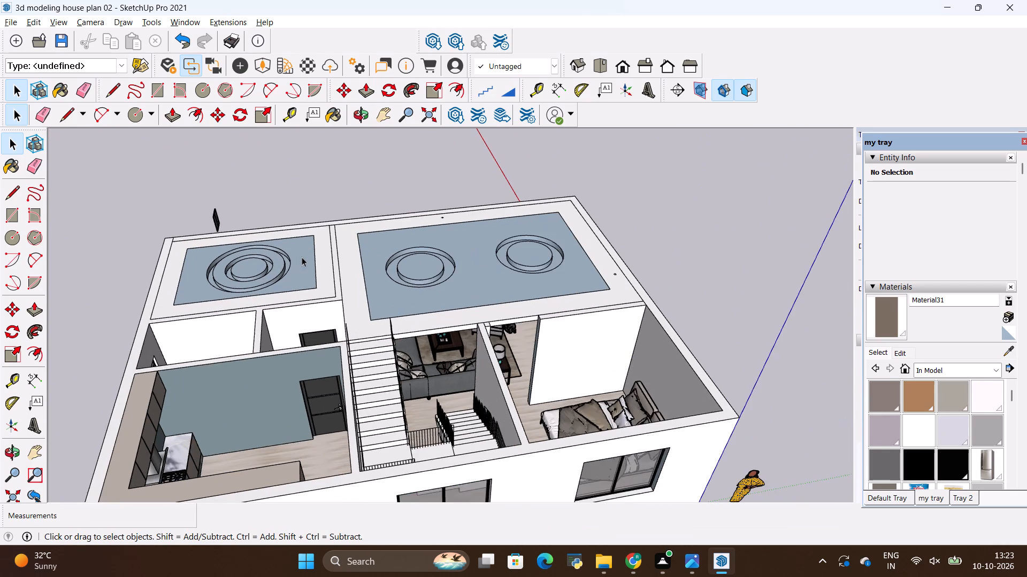
scroll(334, 260, "down", 14)
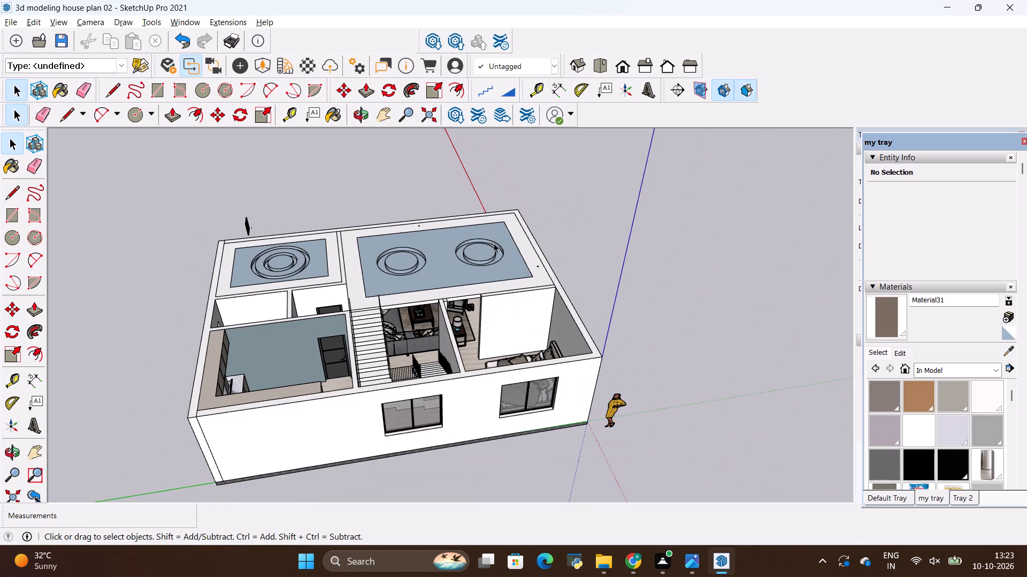
middle_click_drag(494, 245, 111, 241)
middle_click_drag(697, 396, 694, 396)
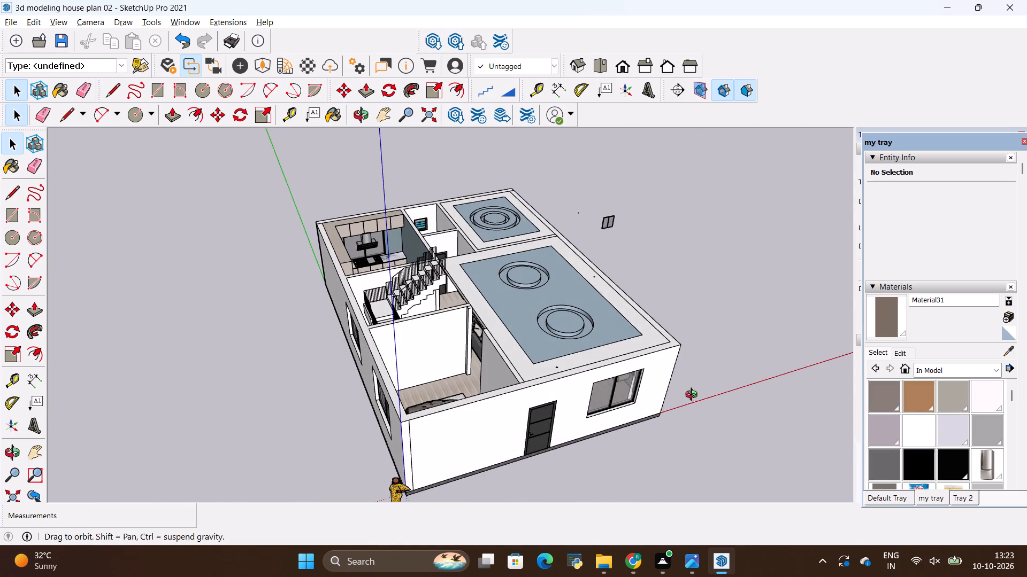
middle_click_drag(694, 396, 381, 466)
scroll(303, 389, "down", 1)
Copy the false ceiling with concentric rings by its corner 17' 3" across onto the open kitchen's inner wall corner.
scroll(612, 286, "up", 3)
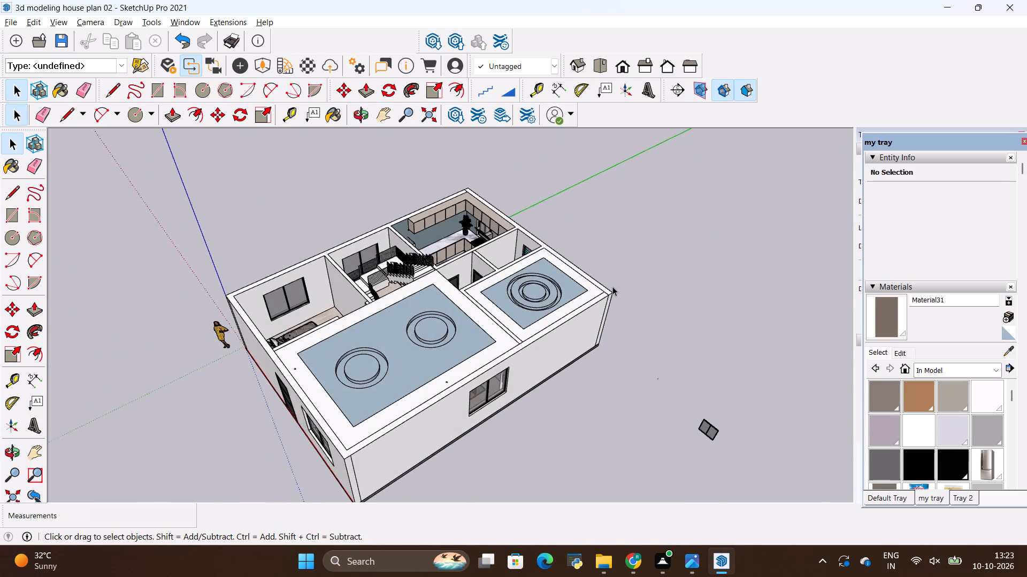
scroll(496, 315, "up", 7)
left_click(495, 312)
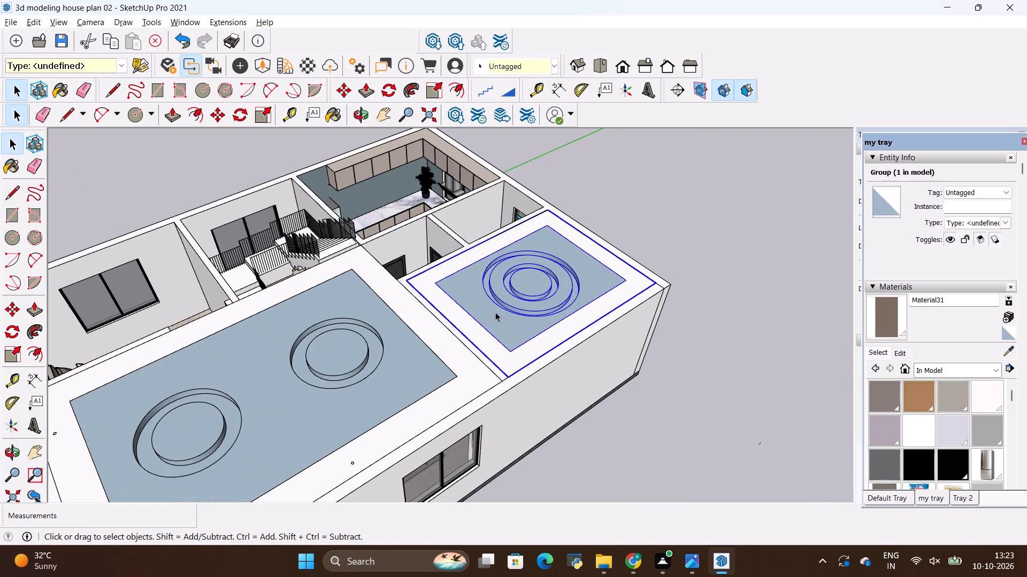
key("m")
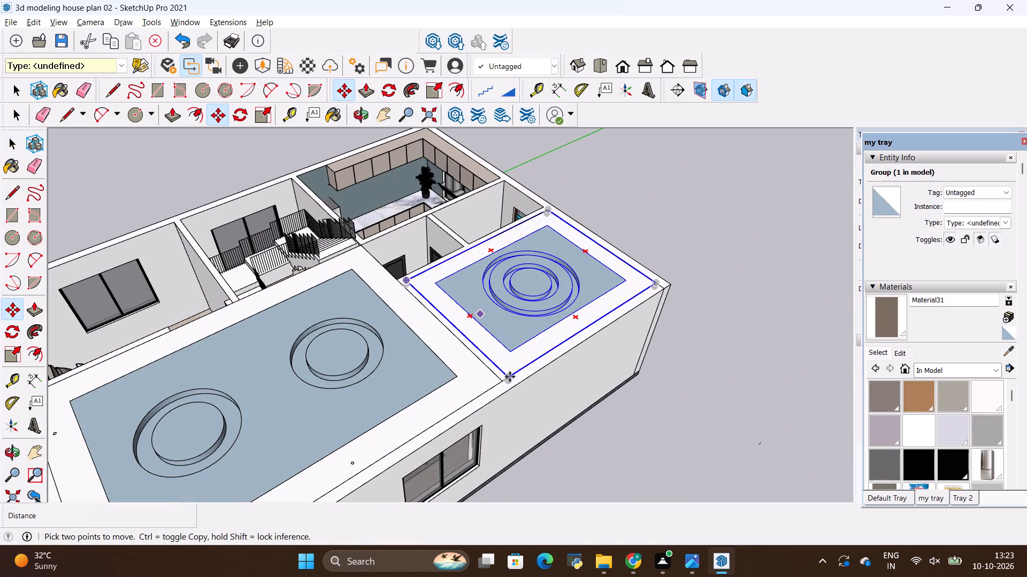
left_click(510, 376, "ctrl")
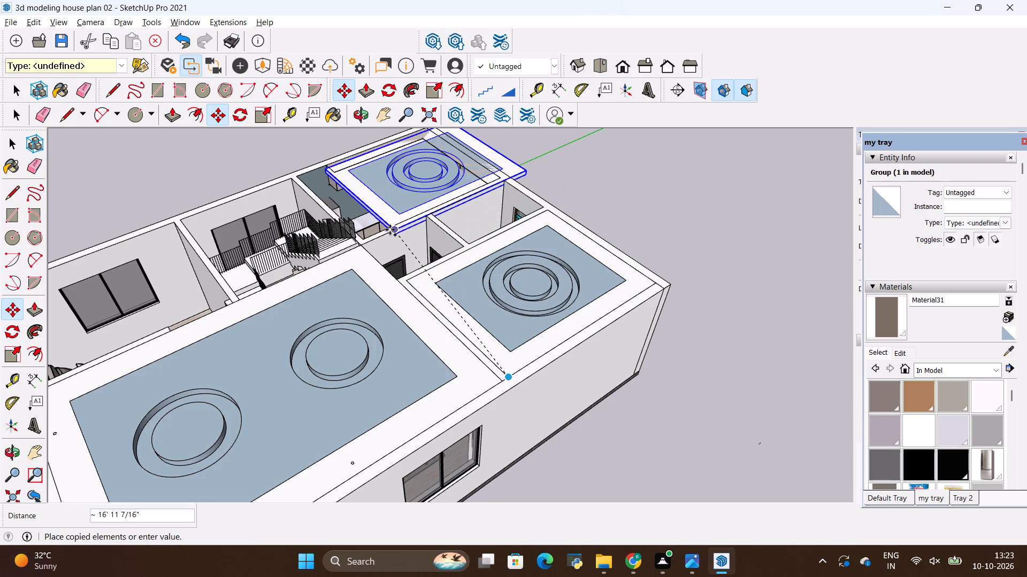
left_click(363, 238)
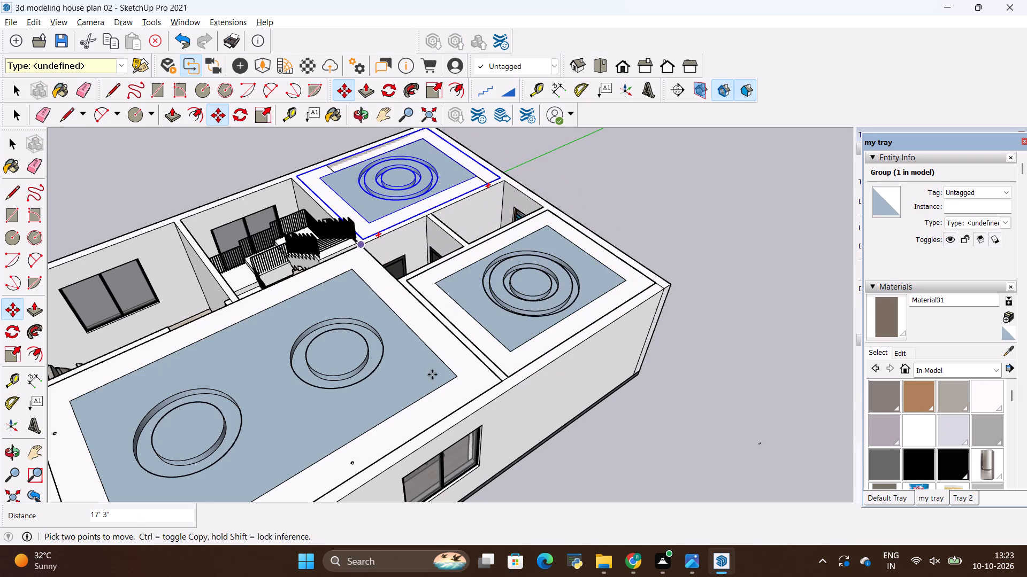
scroll(472, 418, "down", 4)
middle_click_drag(260, 288, 396, 399)
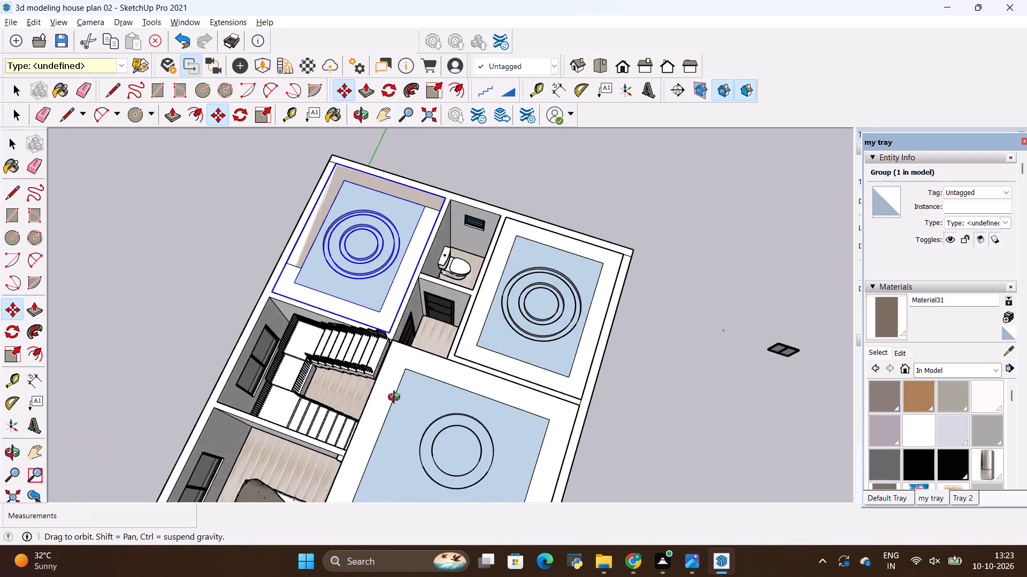
middle_click_drag(396, 399, 577, 292)
key("space")
left_click(225, 383)
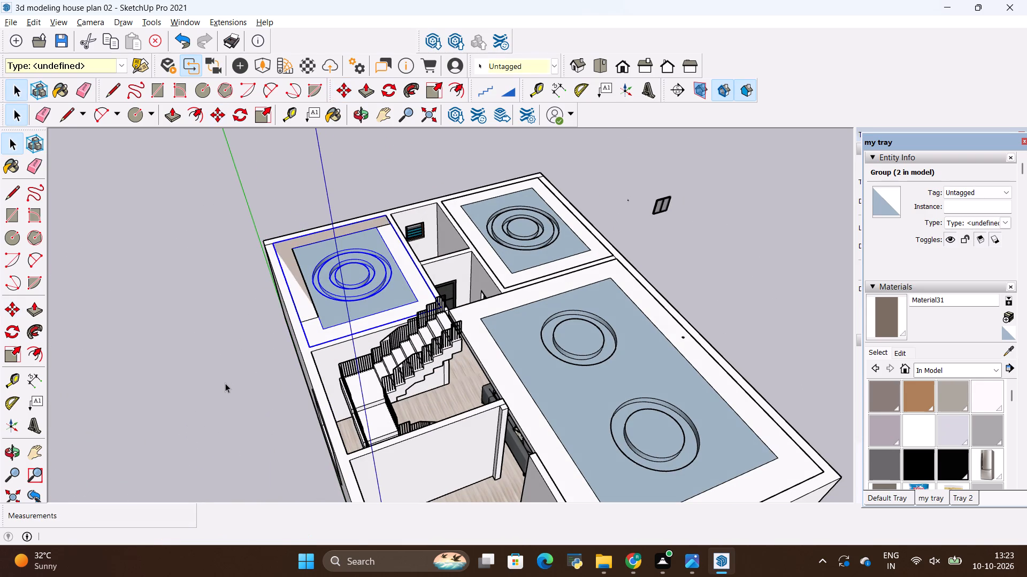
Examine the house from the entrance side and from above, including the copied kitchen ceiling, staircase and open bedroom.
scroll(225, 382, "down", 5)
middle_click_drag(412, 429, 332, 259)
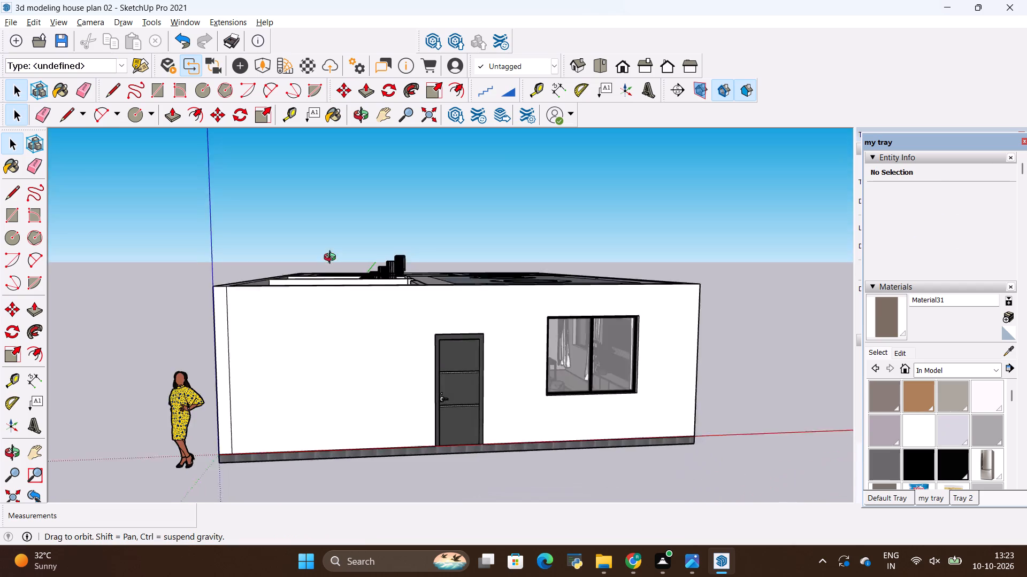
middle_click_drag(332, 259, 169, 401)
scroll(501, 277, "down", 6)
scroll(563, 265, "down", 2)
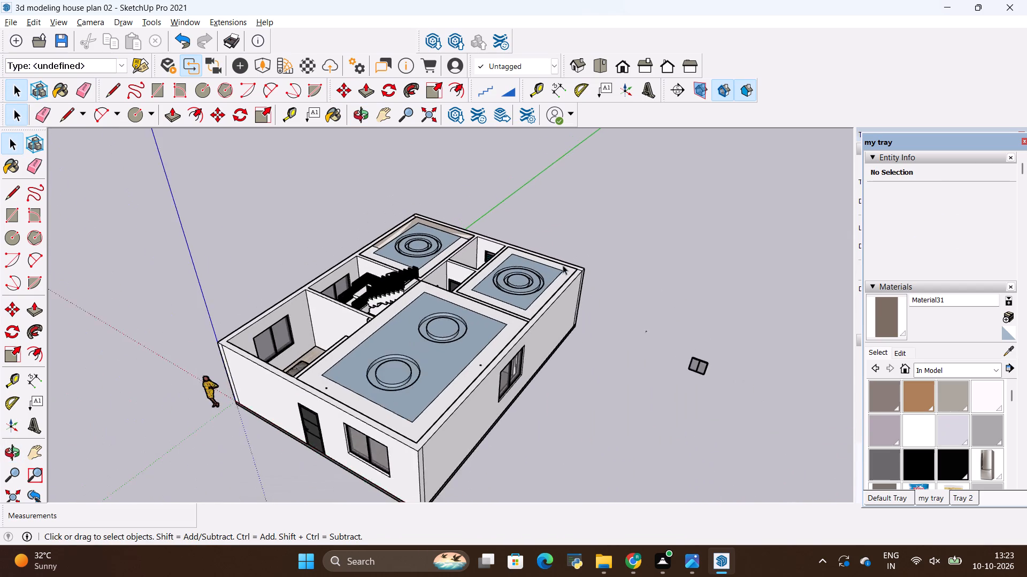
scroll(563, 265, "down", 1)
middle_click_drag(487, 255, 463, 408)
scroll(363, 377, "up", 4)
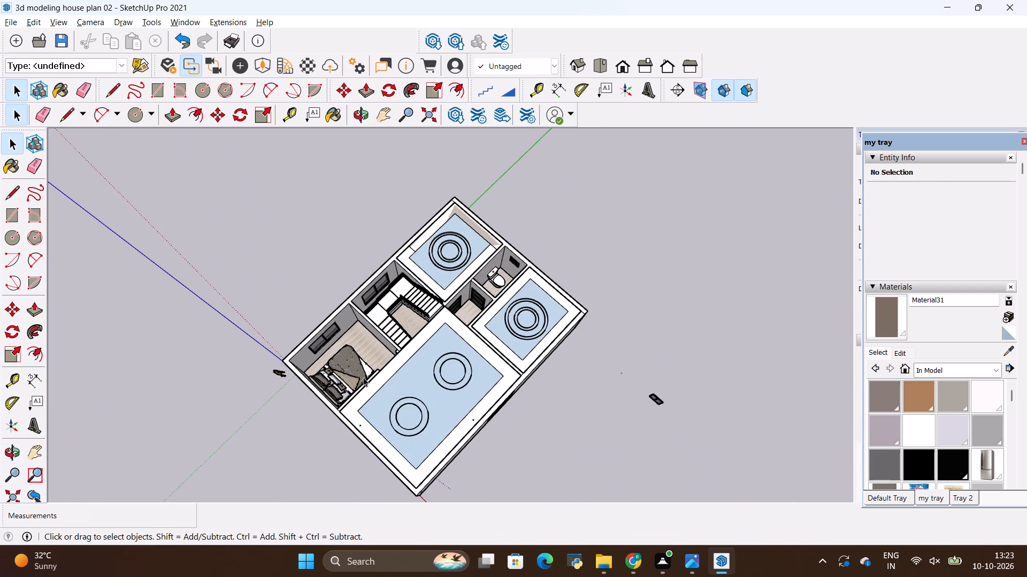
scroll(363, 377, "up", 9)
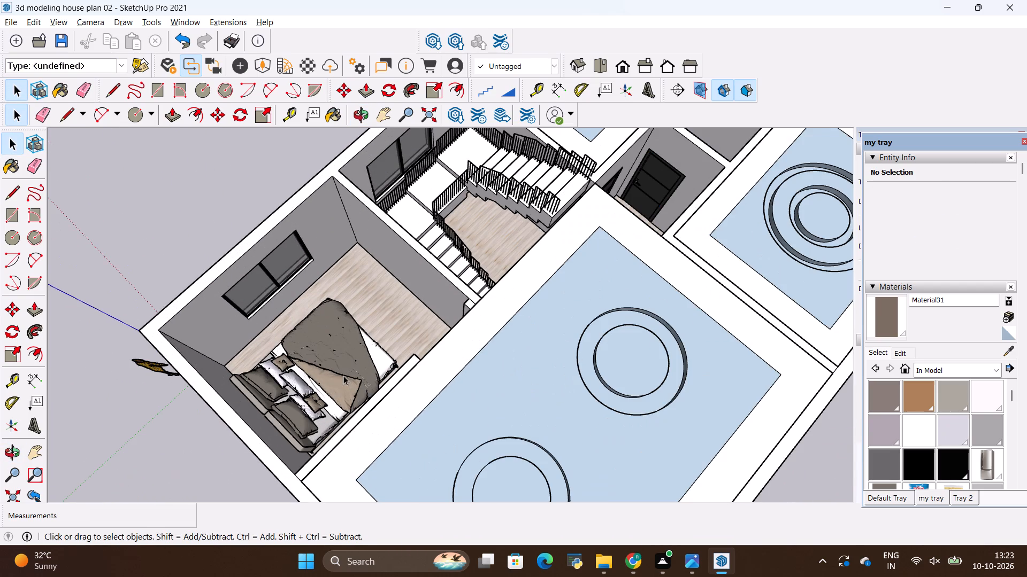
scroll(343, 376, "down", 14)
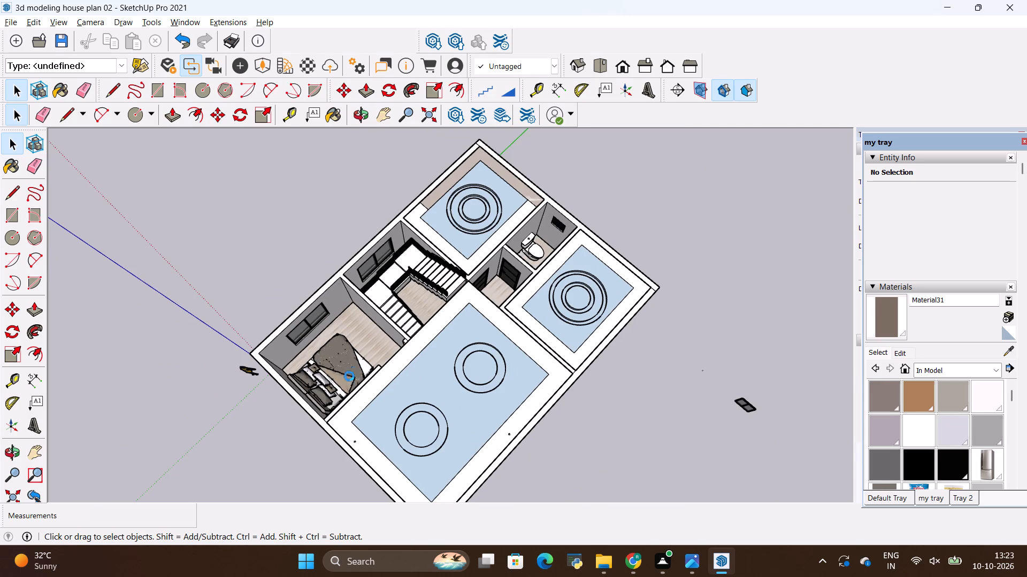
key("space")
key("space")
left_click(209, 365)
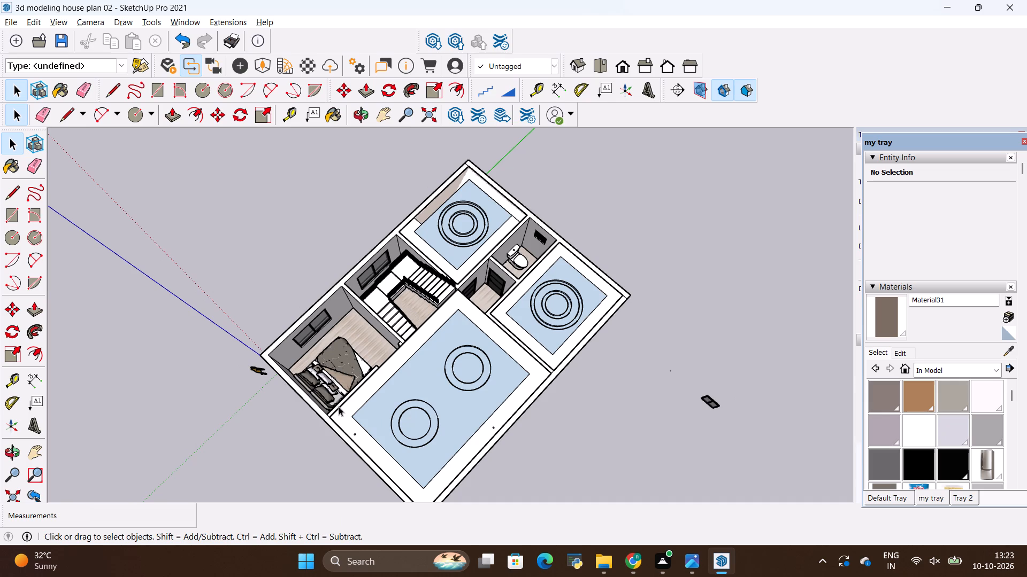
Draw a 13' 9" by 11' 9" rectangle between opposite inner wall corners at the top of the open bedroom.
middle_click_drag(339, 411, 550, 303)
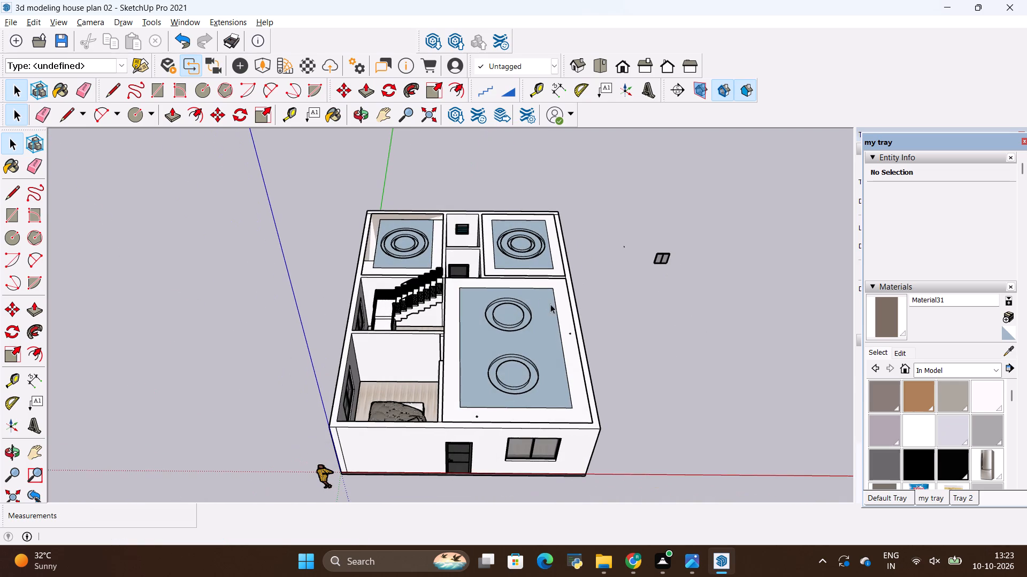
key("r")
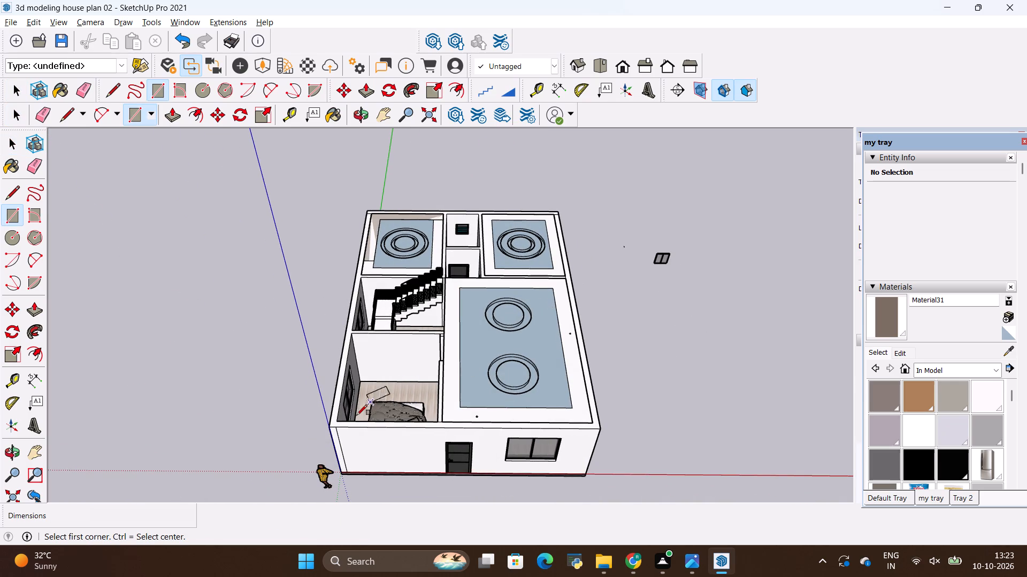
scroll(357, 415, "up", 10)
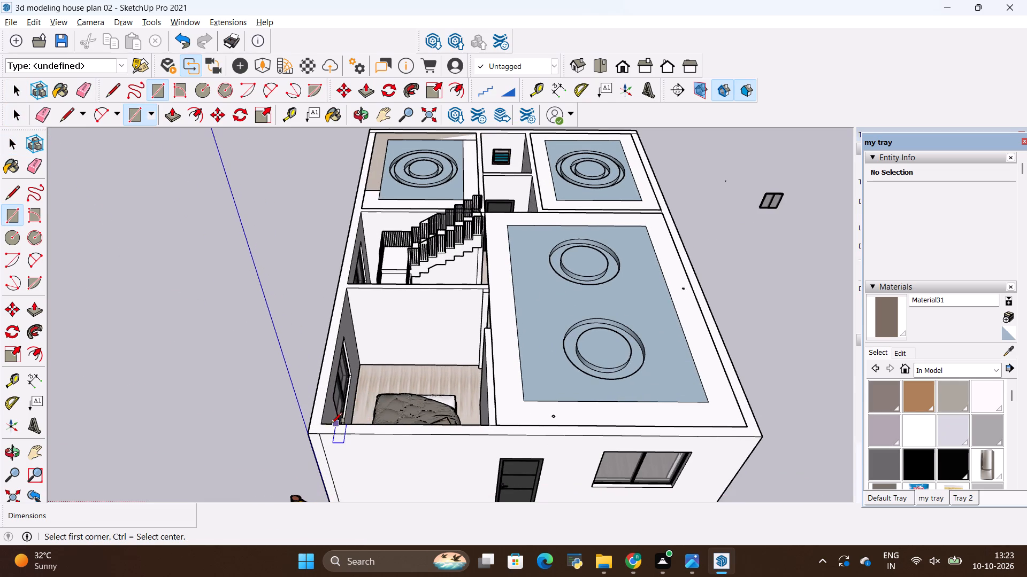
left_click(321, 424)
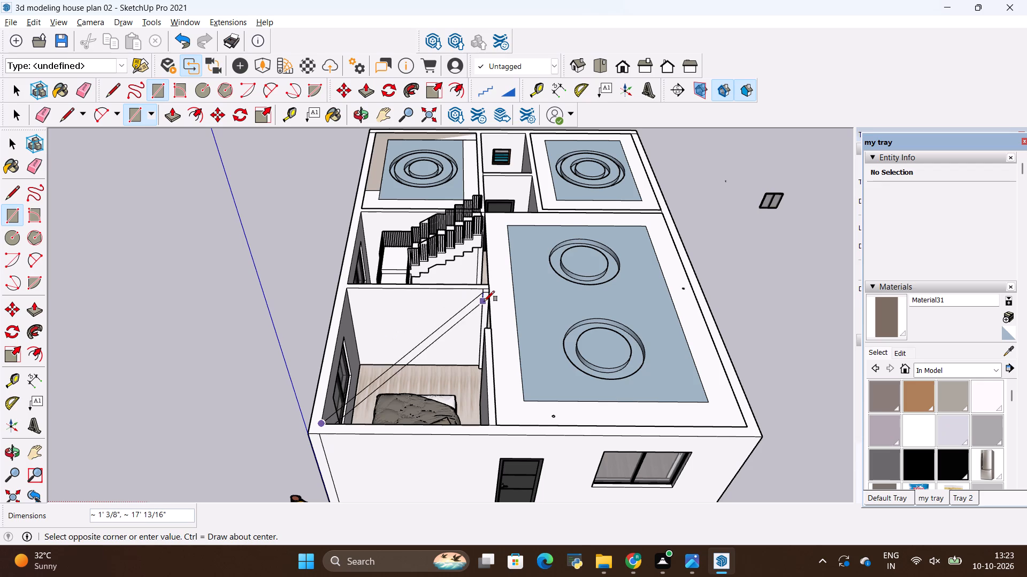
scroll(481, 285, "up", 13)
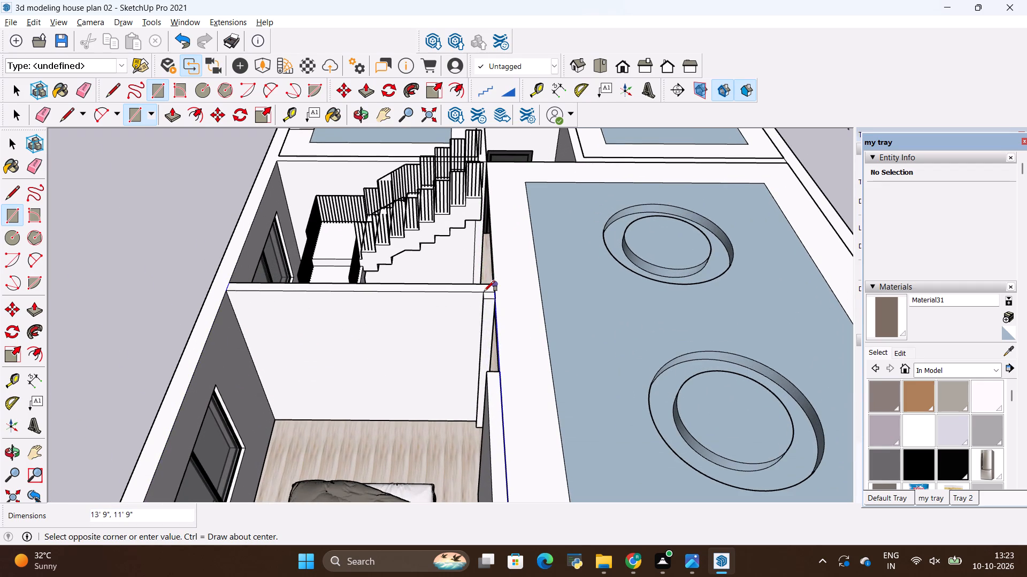
left_click(484, 291)
key("space")
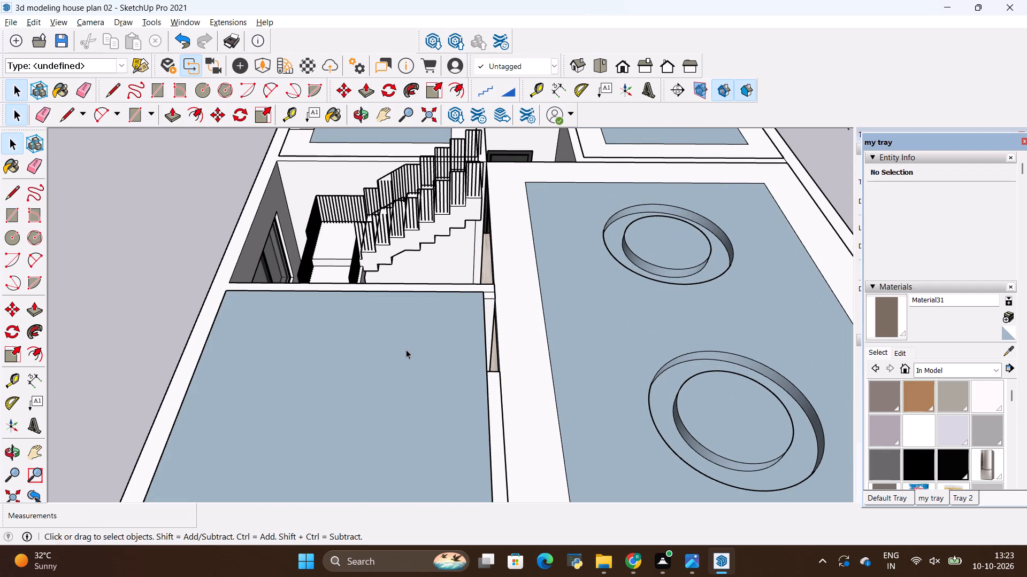
Group the new bedroom ceiling rectangle together with its edges.
double_click(407, 349)
right_click(407, 349)
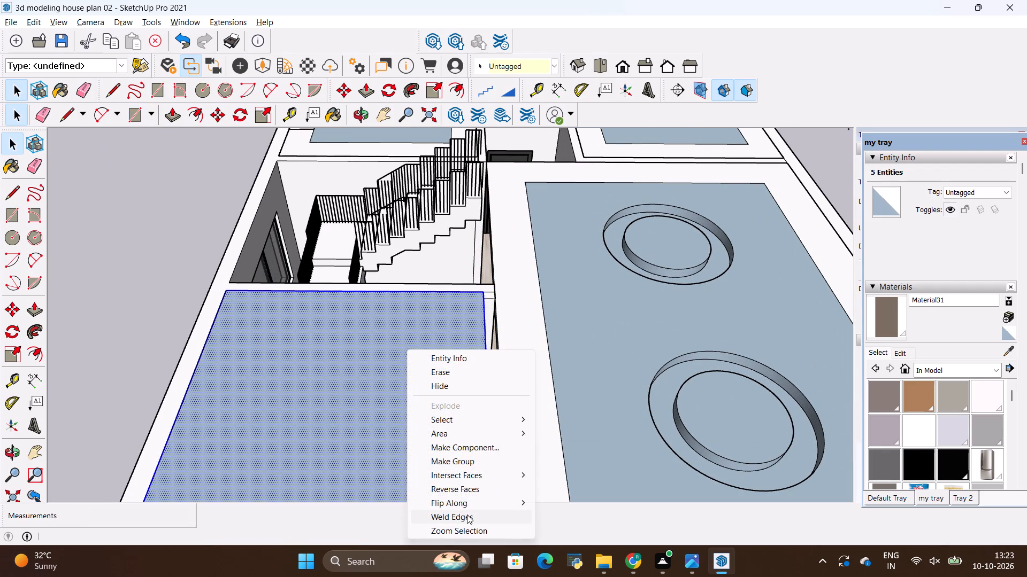
left_click(466, 458)
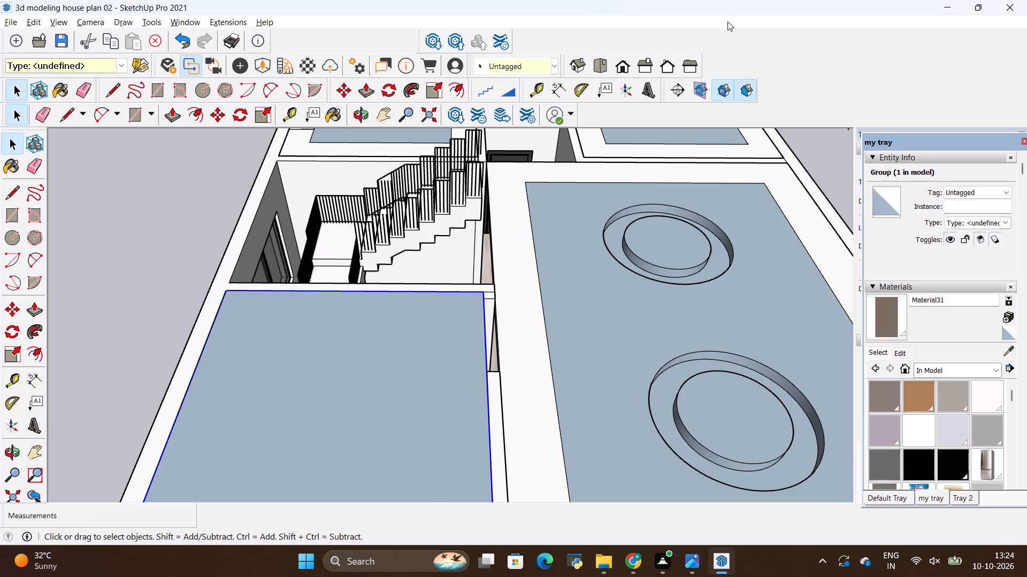
Move the grouped bedroom ceiling panel about 20' 3" straight up along the vertical axis, clear of the house, and deselect it.
scroll(685, 38, "down", 4)
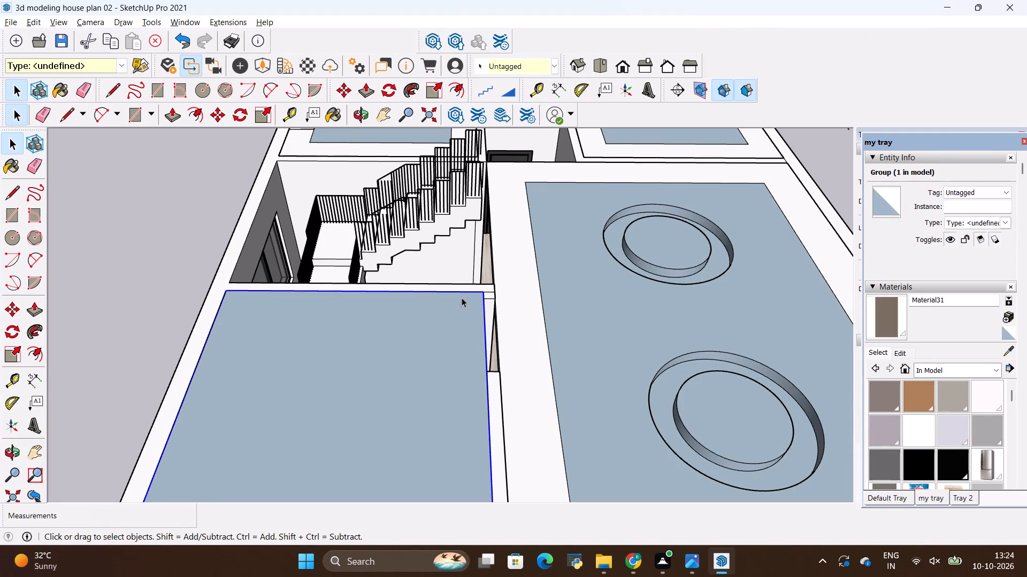
scroll(366, 306, "down", 18)
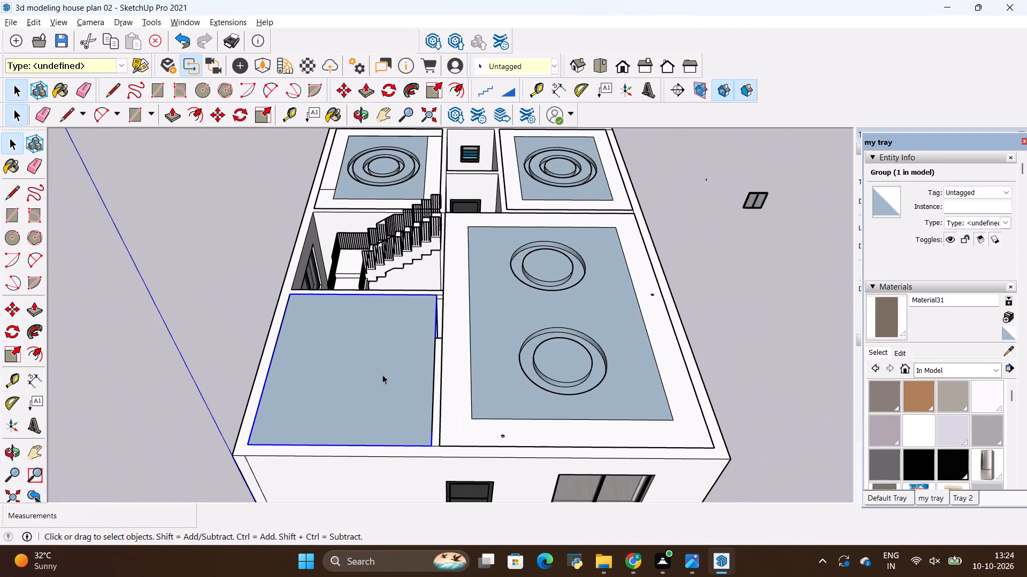
key("space")
key("m")
left_click(431, 445)
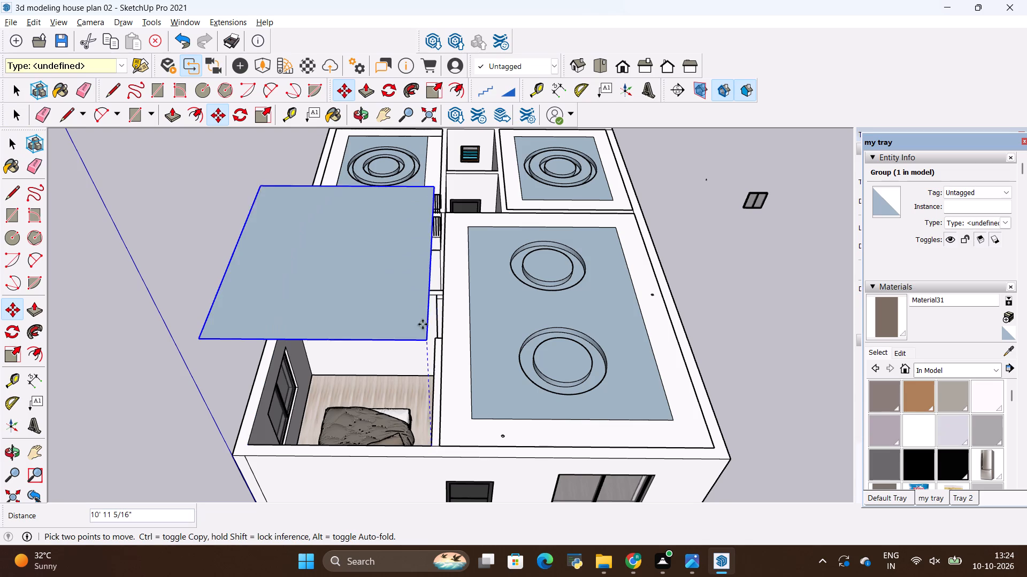
key("Up")
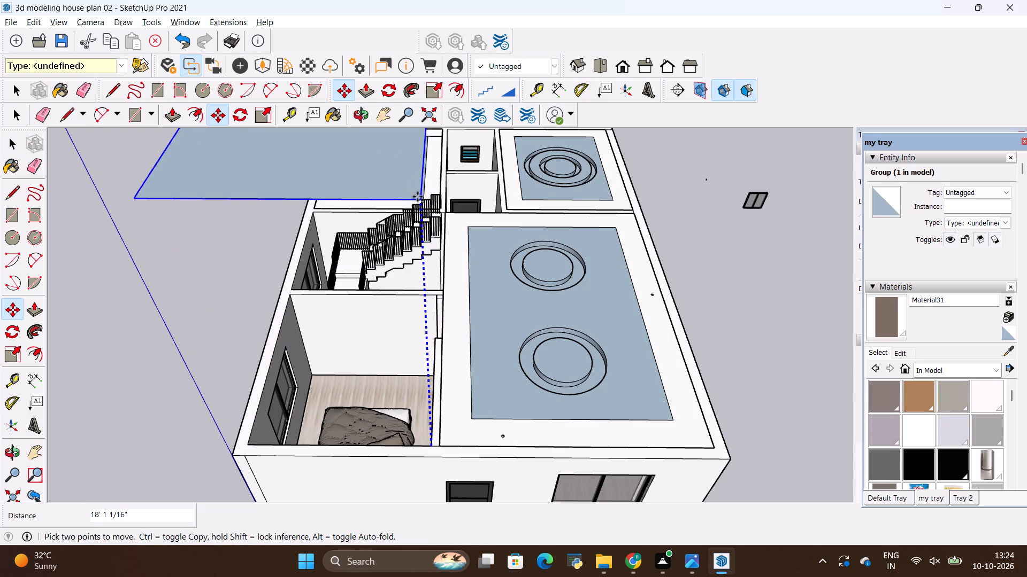
left_click(403, 152)
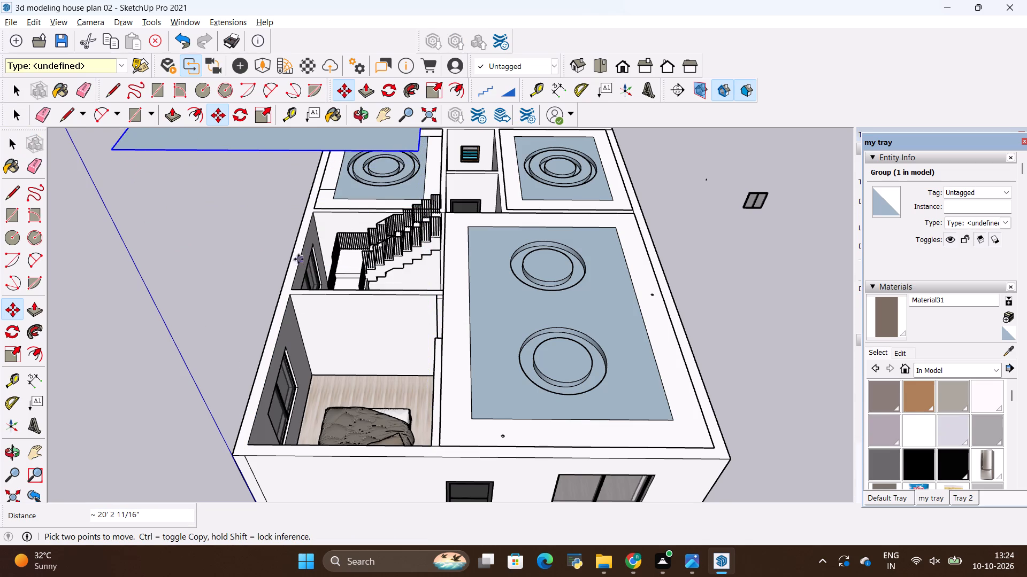
key("space")
left_click(108, 322)
Open the raised ceiling panel's group for editing, working from its underside.
scroll(214, 366, "down", 6)
scroll(290, 411, "down", 7)
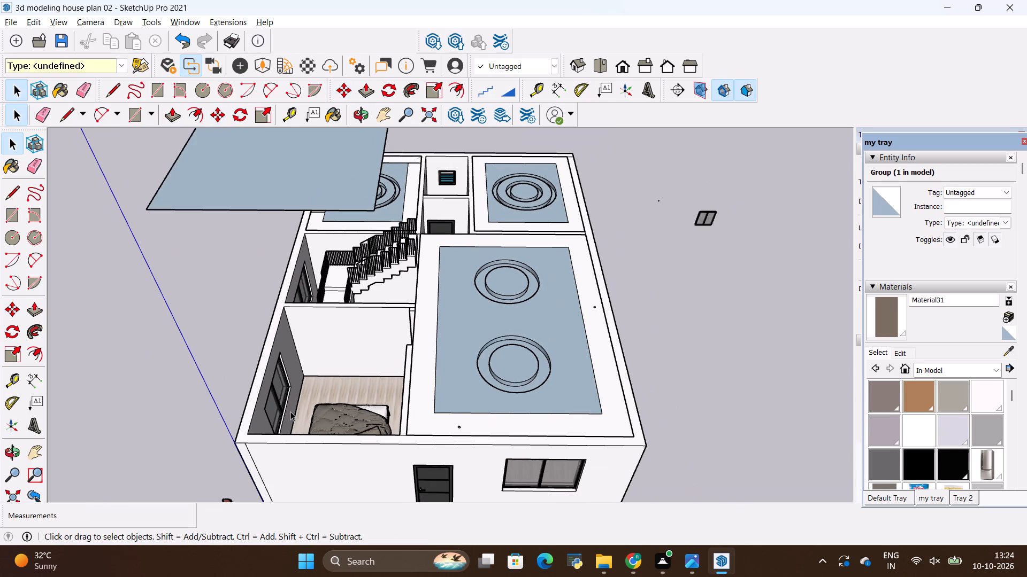
scroll(292, 410, "down", 7)
middle_click_drag(274, 402, 327, 205)
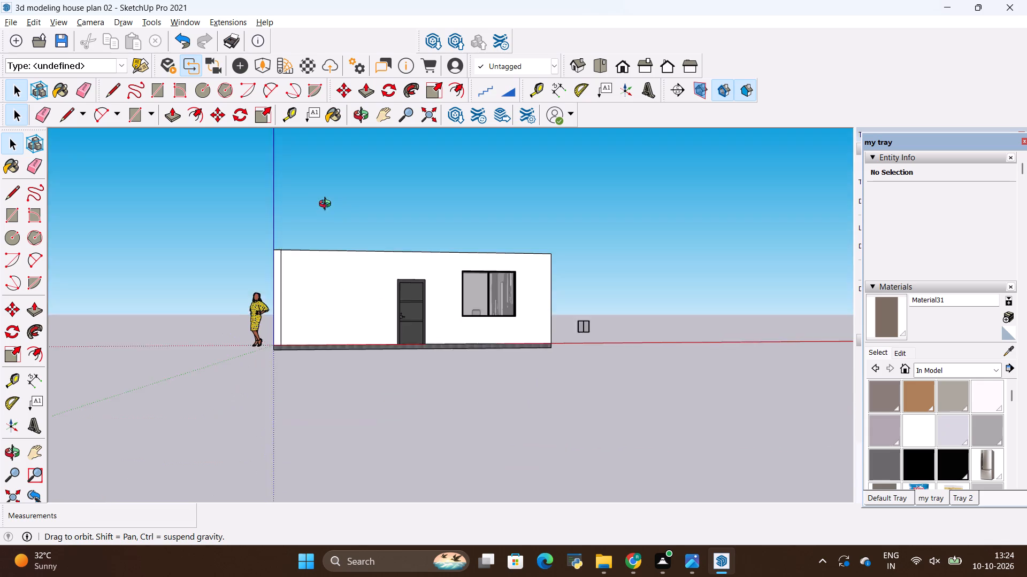
middle_click_drag(327, 205, 549, 295)
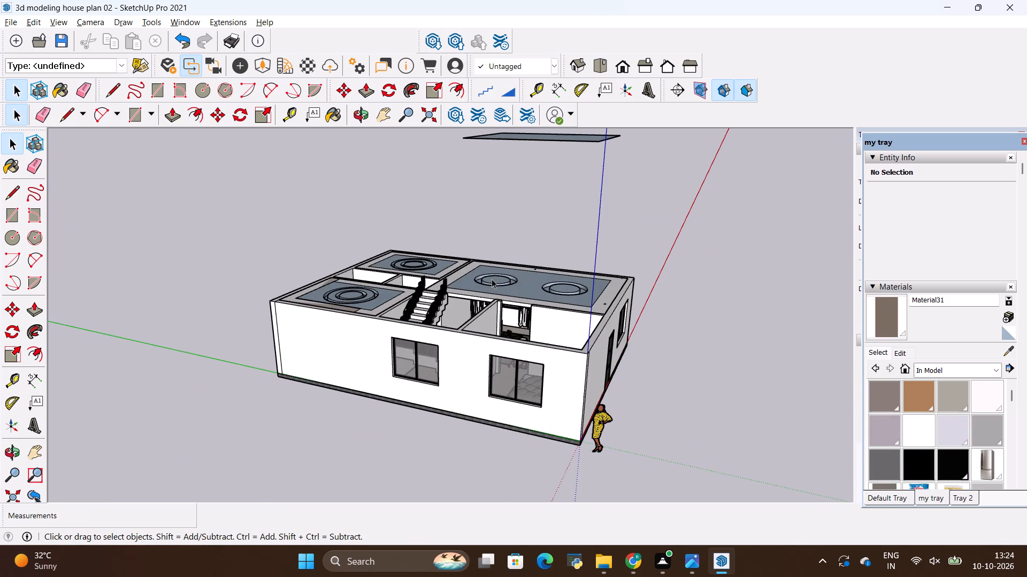
middle_click_drag(488, 277, 420, 413, "shift")
middle_click_drag(449, 412, 461, 274)
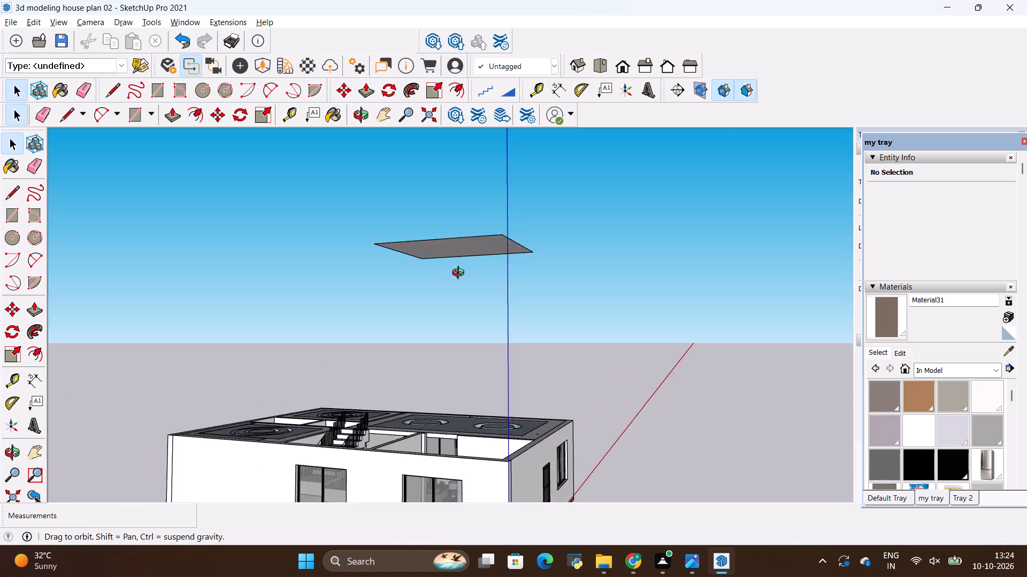
middle_click_drag(461, 274, 461, 213)
scroll(456, 160, "up", 9)
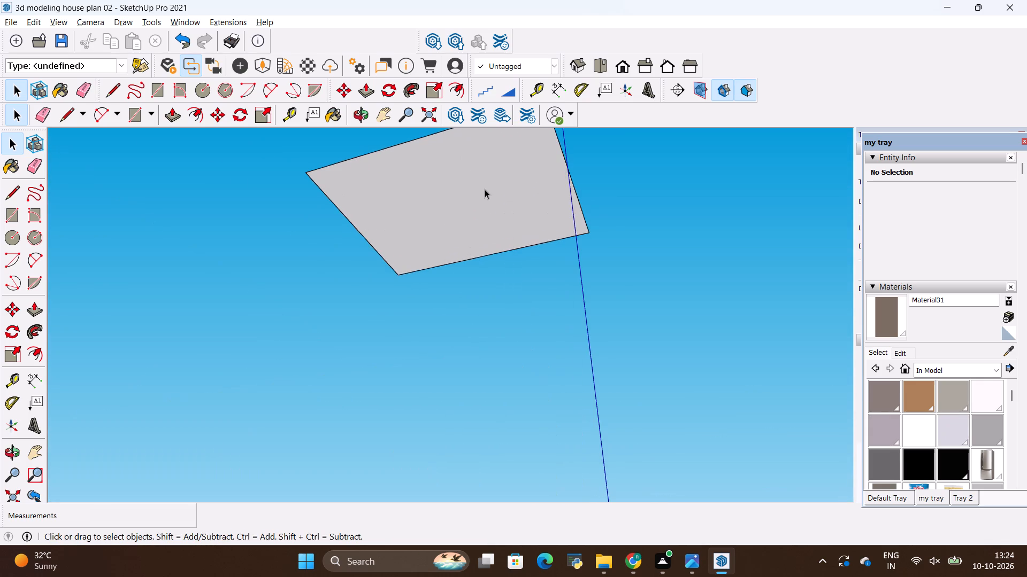
left_click(485, 189)
right_click(482, 188)
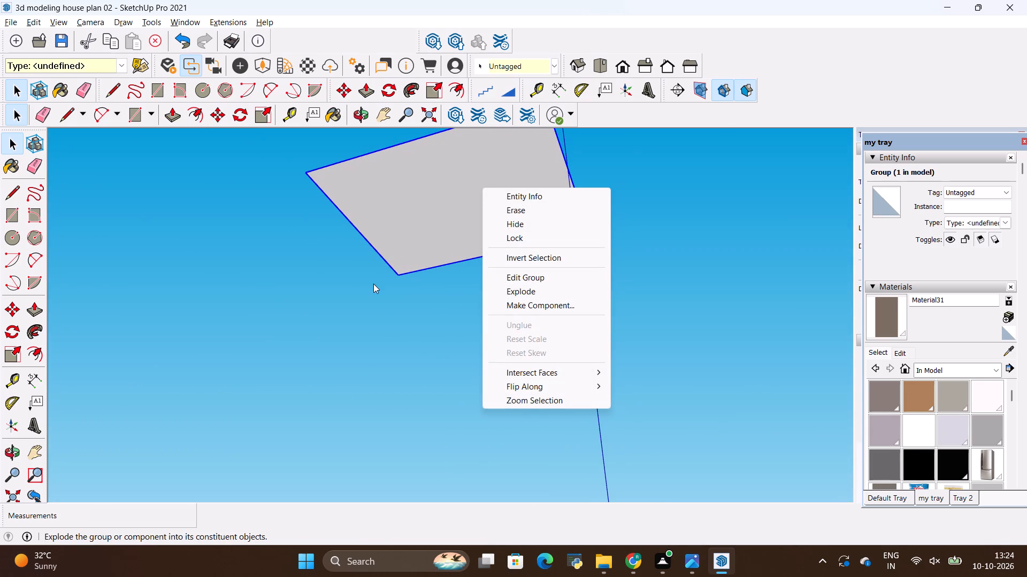
left_click(373, 284)
double_click(424, 223)
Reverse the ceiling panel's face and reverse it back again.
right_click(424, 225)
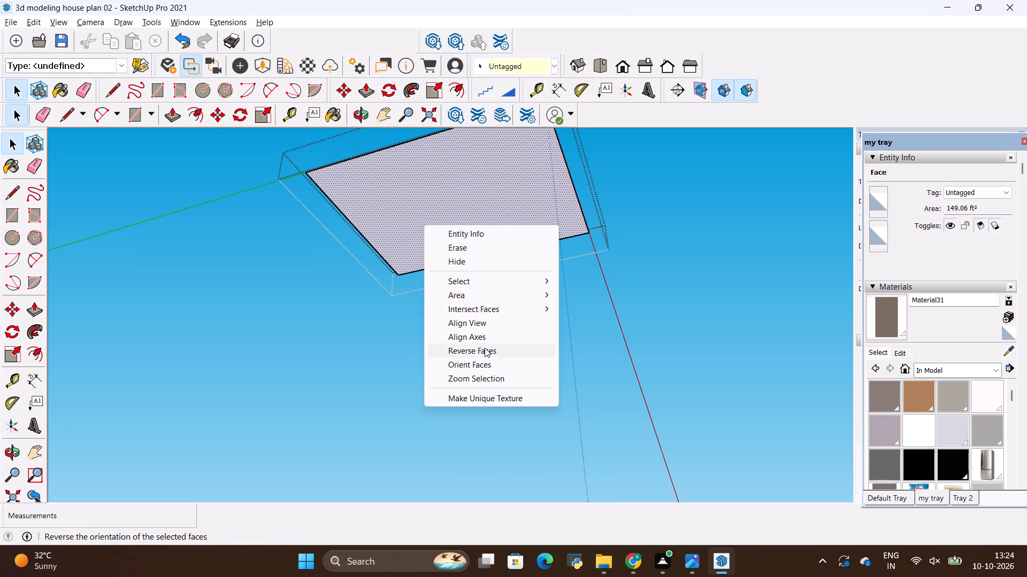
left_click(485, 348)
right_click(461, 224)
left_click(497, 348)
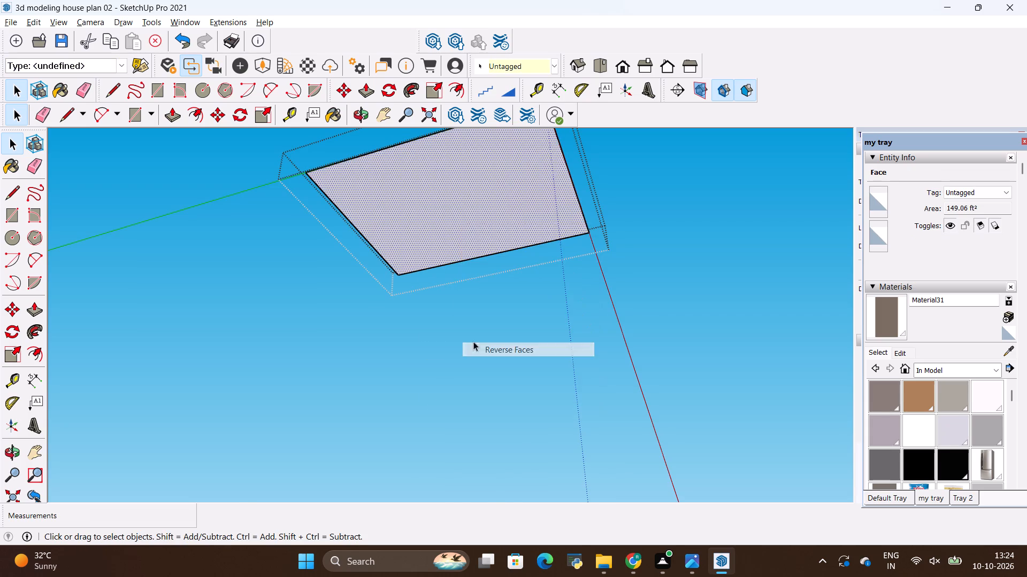
Offset the outline of the panel's underside inward by 2'.
scroll(320, 326, "down", 5)
scroll(394, 210, "up", 4)
scroll(573, 334, "up", 1)
middle_click_drag(573, 334, 519, 341)
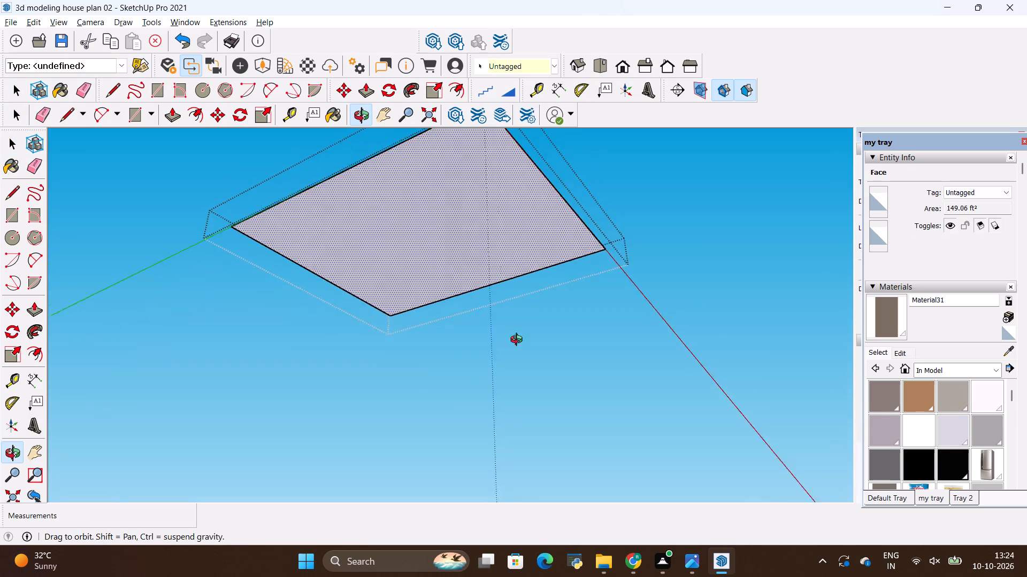
middle_click_drag(519, 341, 608, 353)
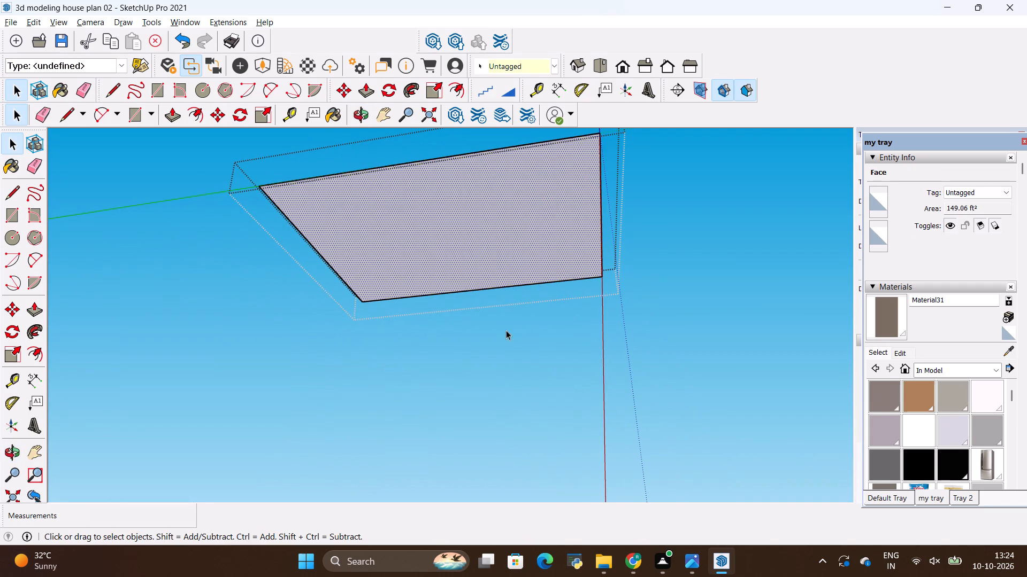
middle_click_drag(487, 325, 398, 429, "shift")
middle_click_drag(309, 369, 206, 199)
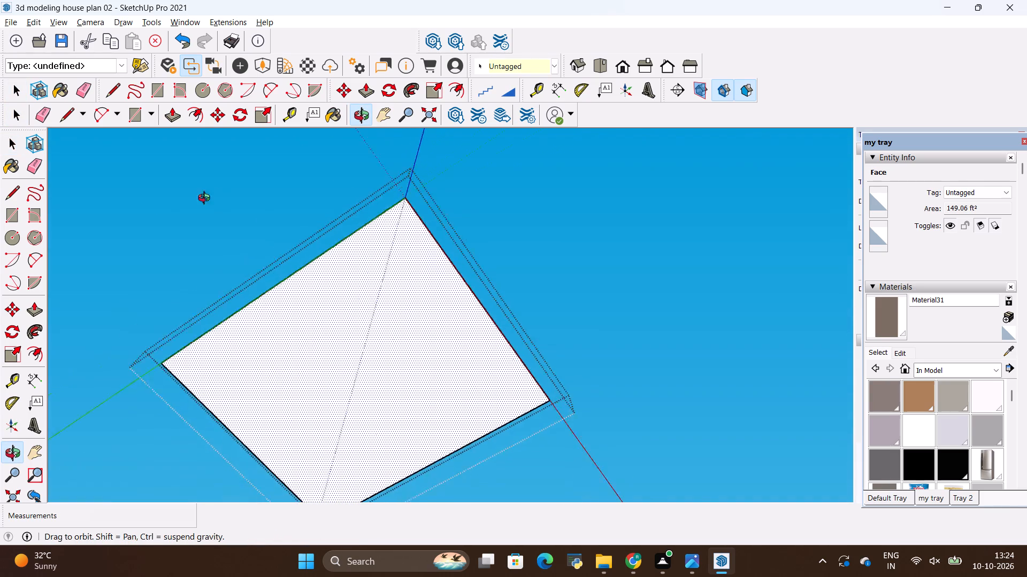
middle_click_drag(206, 199, 134, 222)
middle_click_drag(449, 252, 372, 266)
scroll(378, 261, "down", 2)
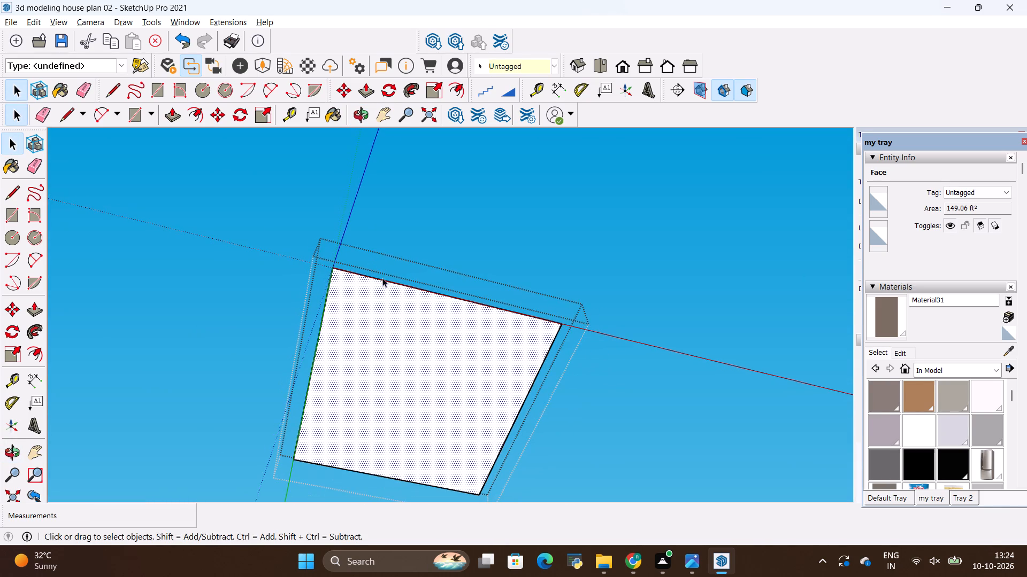
scroll(388, 407, "down", 3)
scroll(385, 459, "up", 6)
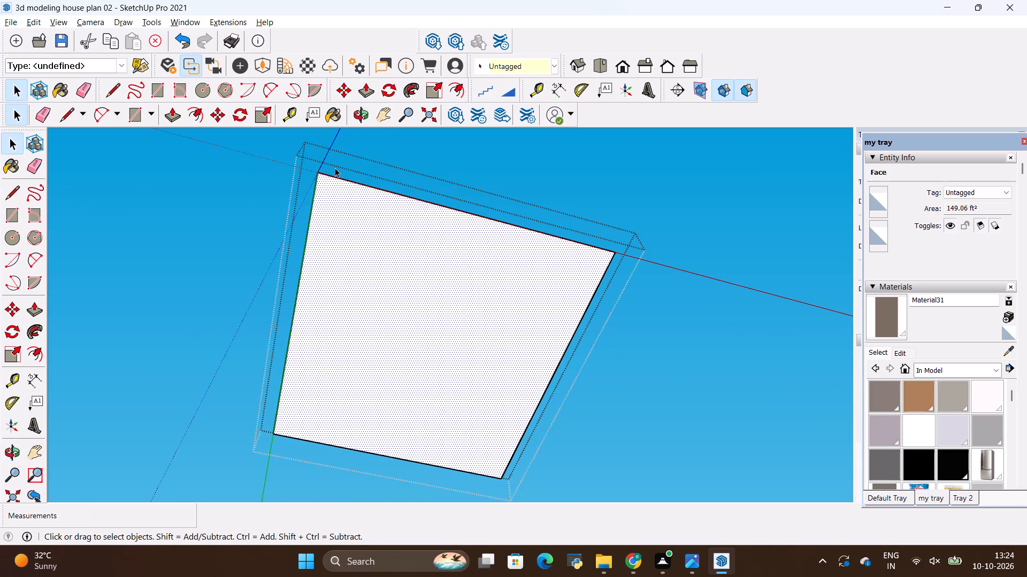
left_click(385, 92)
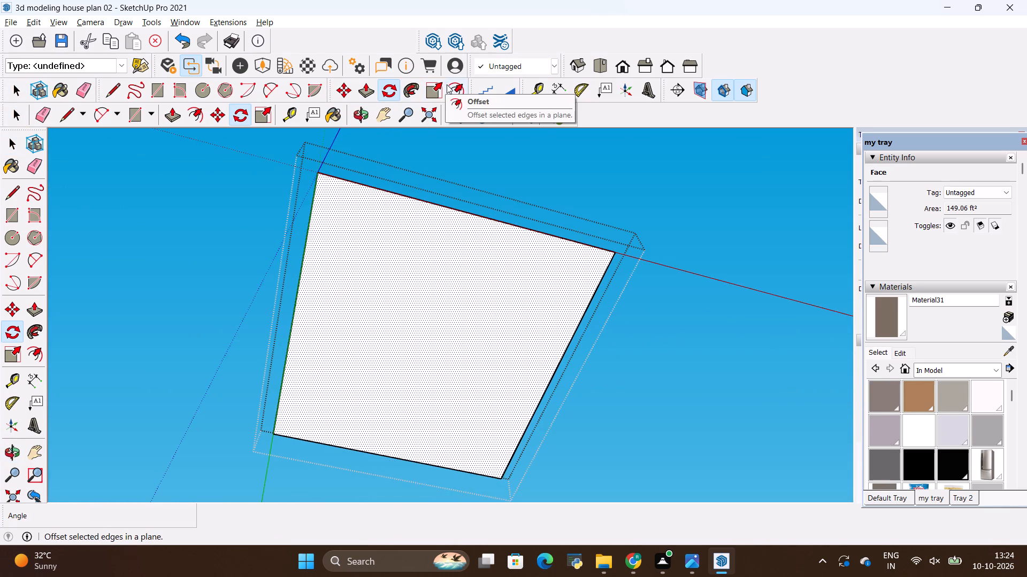
left_click(450, 90)
left_click(449, 274)
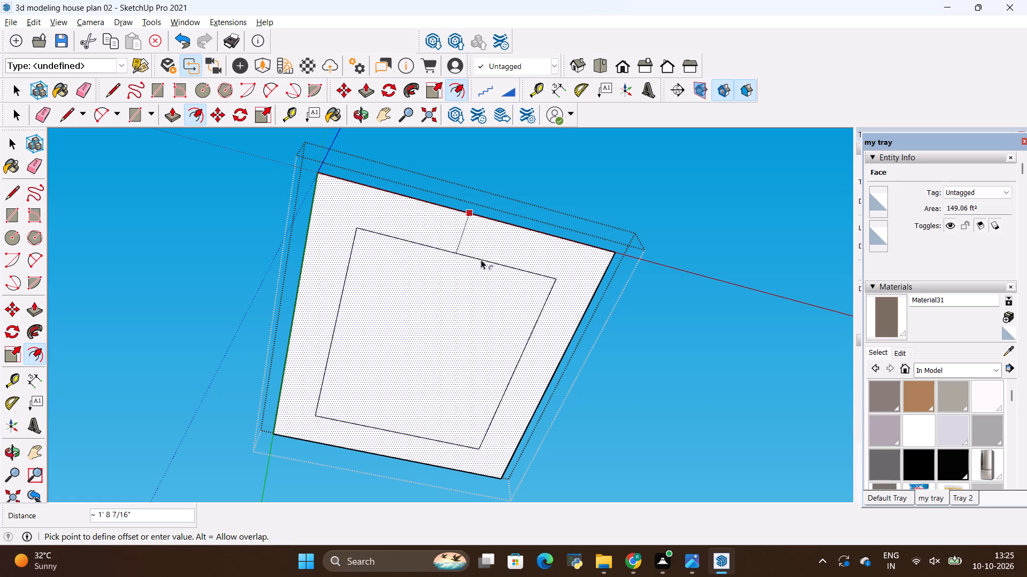
key("BackSpace")
type("2'")
key("Return")
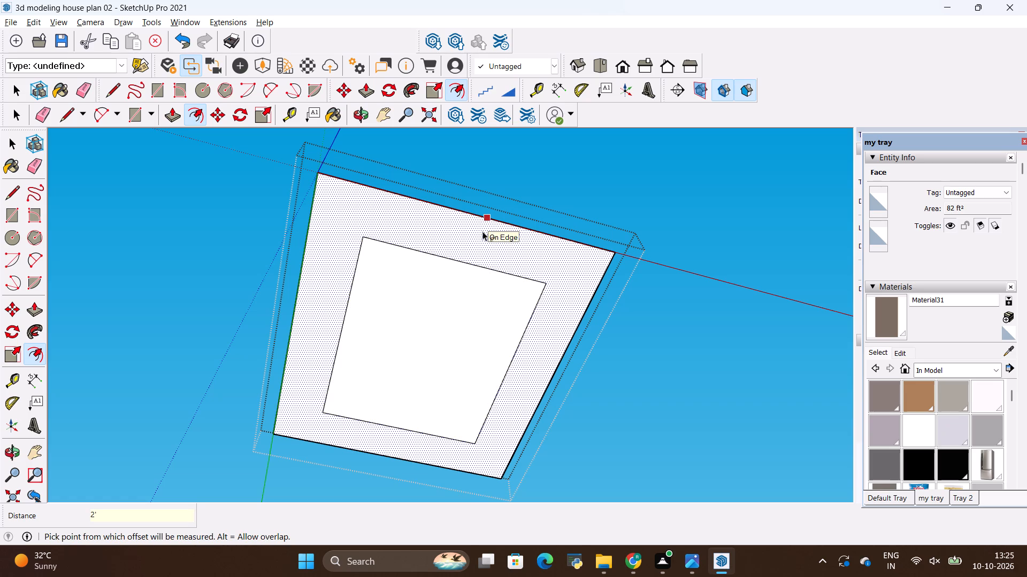
Place two diagonal guide lines through opposite corners of the inner offset rectangle, crossing at its centre.
key("t")
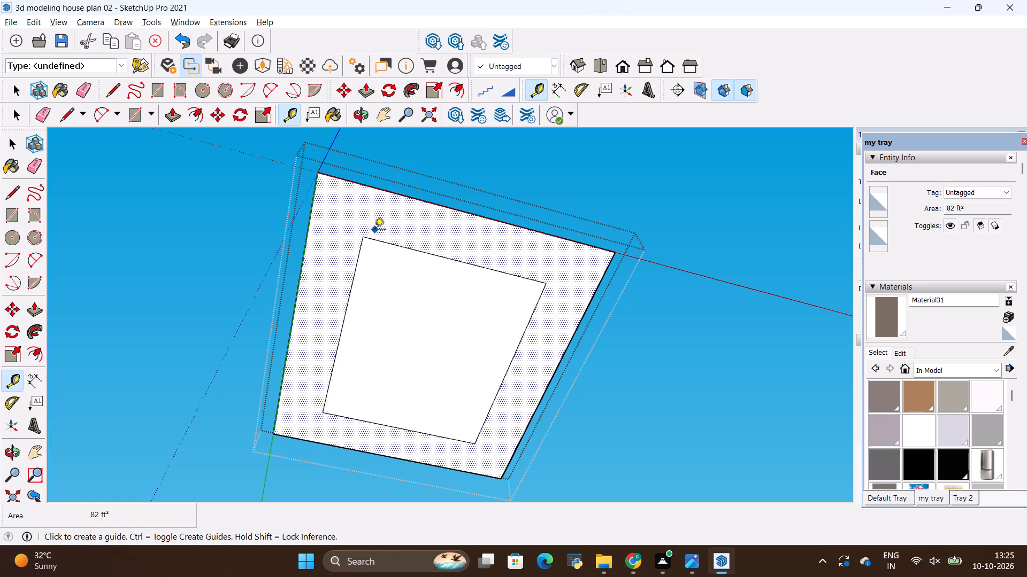
left_click(366, 238)
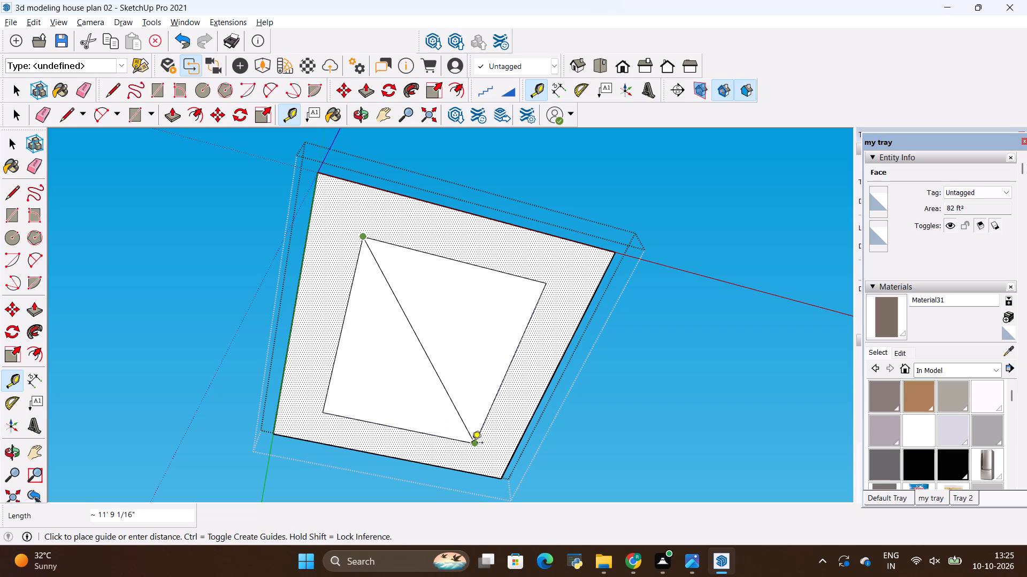
left_click(472, 443)
left_click(321, 418)
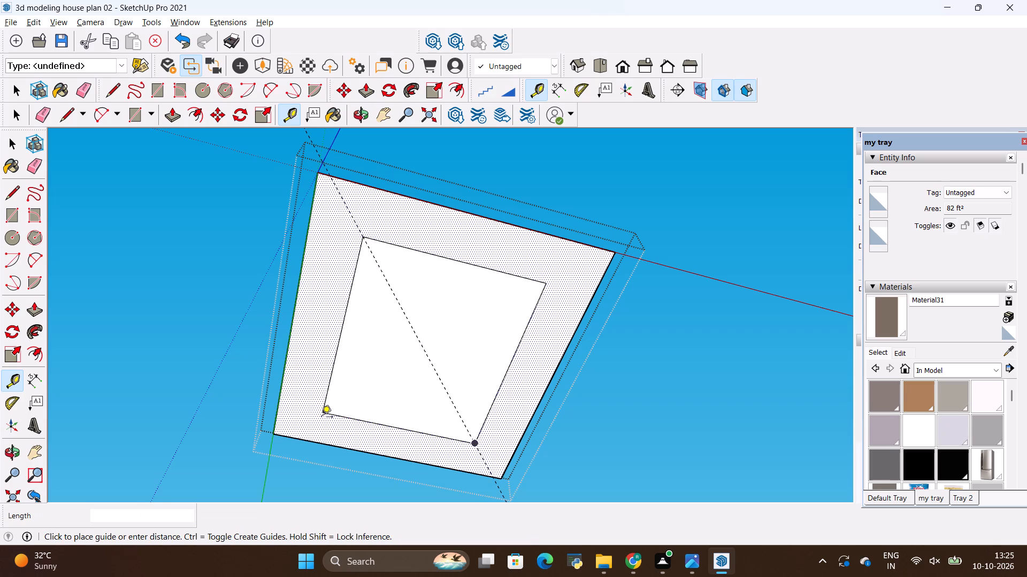
left_click(541, 285)
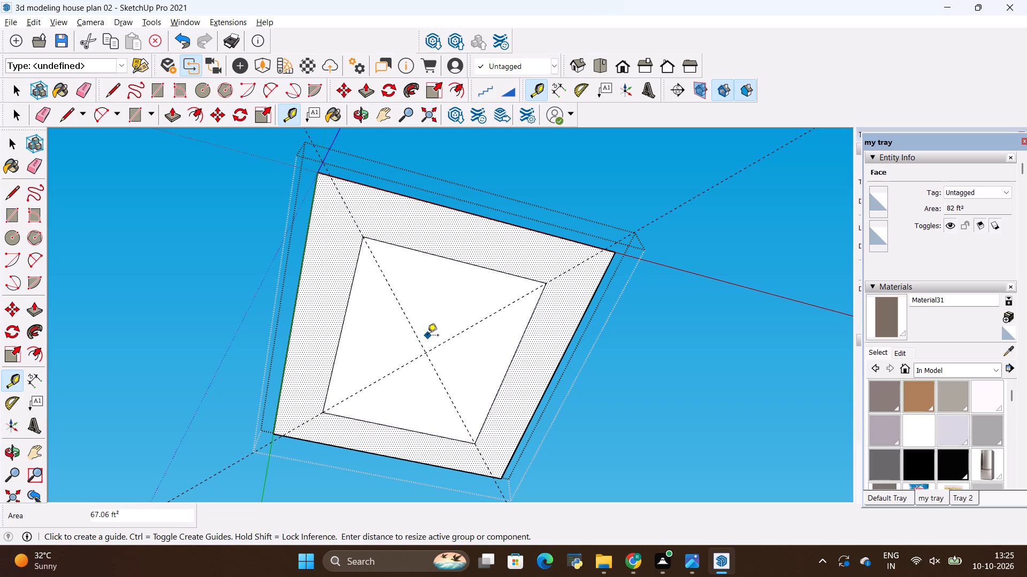
Draw a circle of 2' radius centred where the diagonal guides cross.
key("c")
left_click(424, 355)
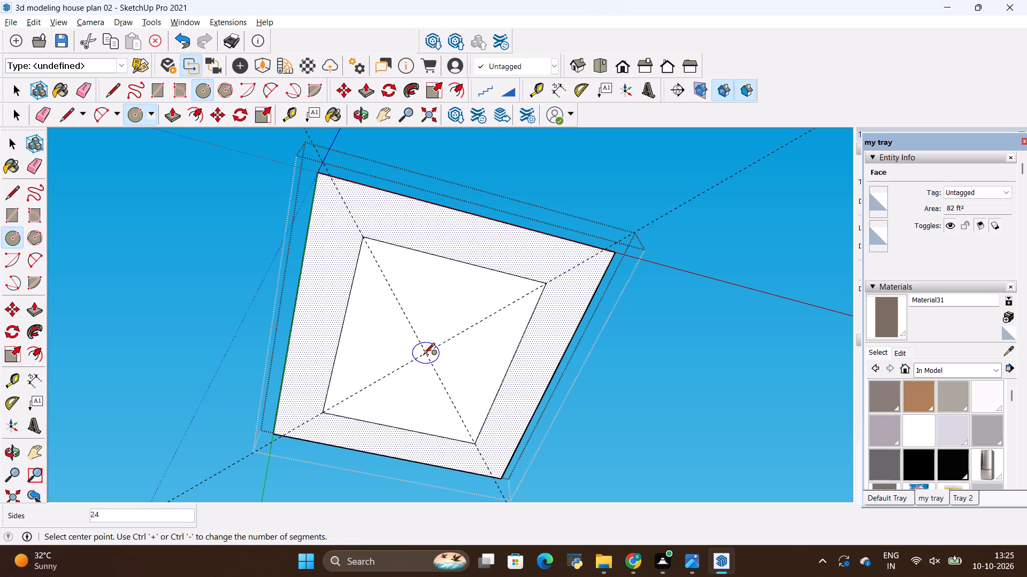
key("BackSpace")
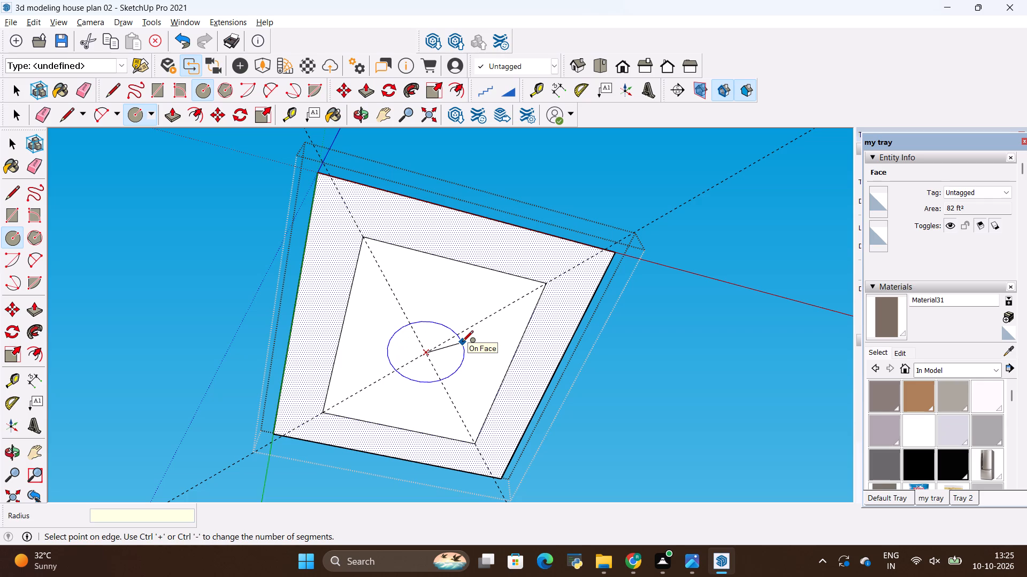
type("2'")
key("Return")
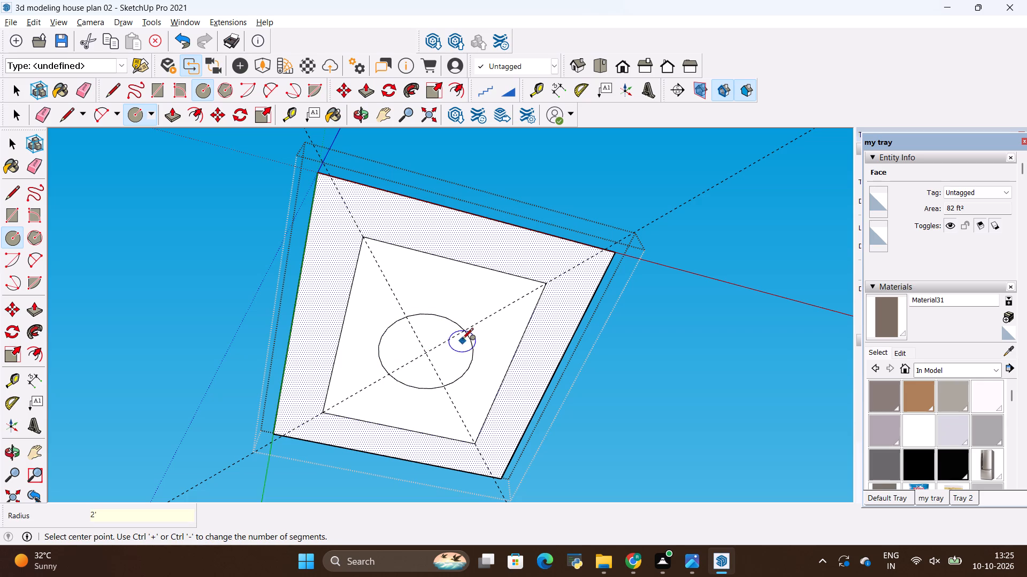
Draw a concentric circle of 3' radius around the 2' circle at the guide intersection.
left_click(426, 355)
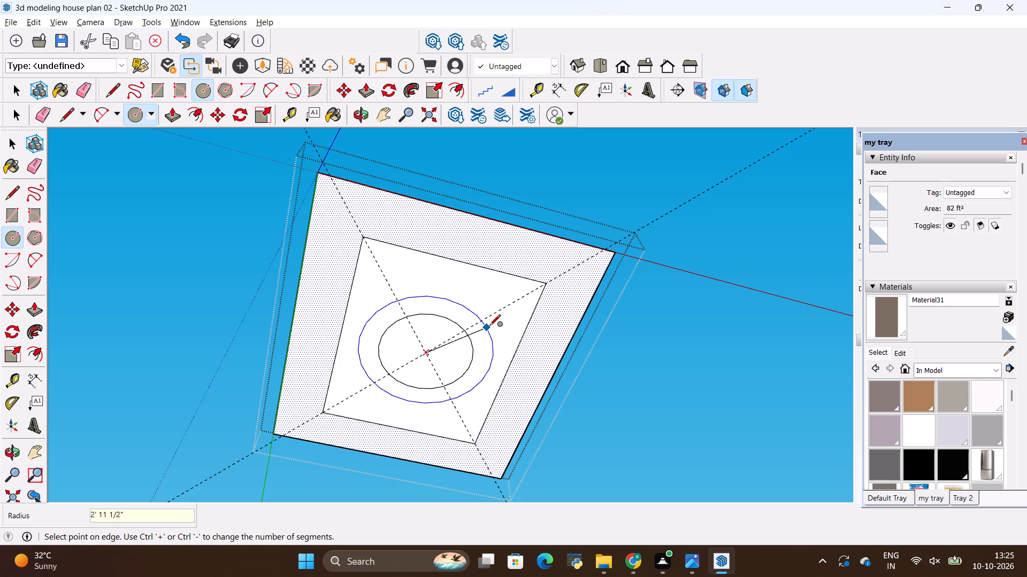
key("BackSpace")
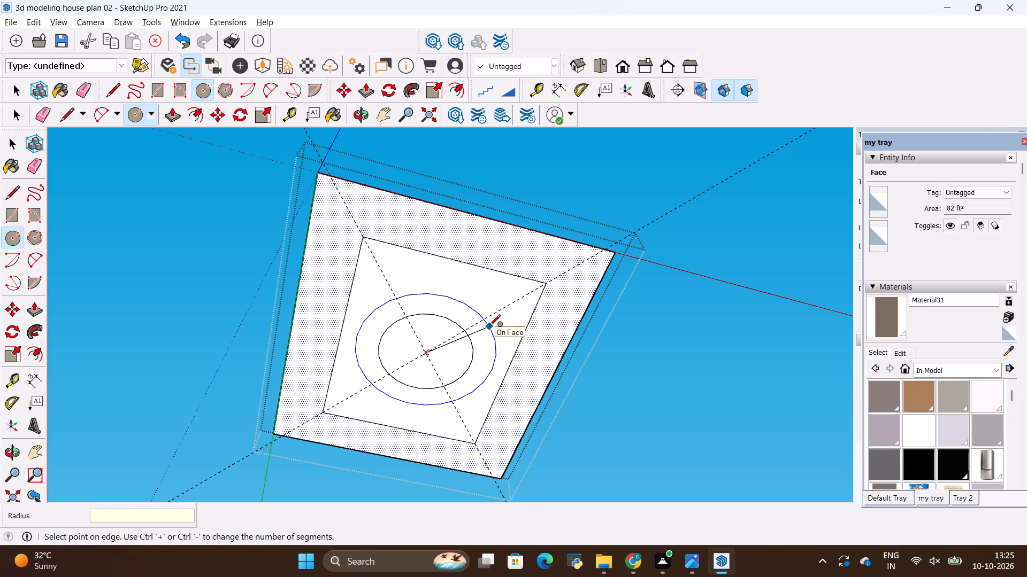
type("3'")
key("Return")
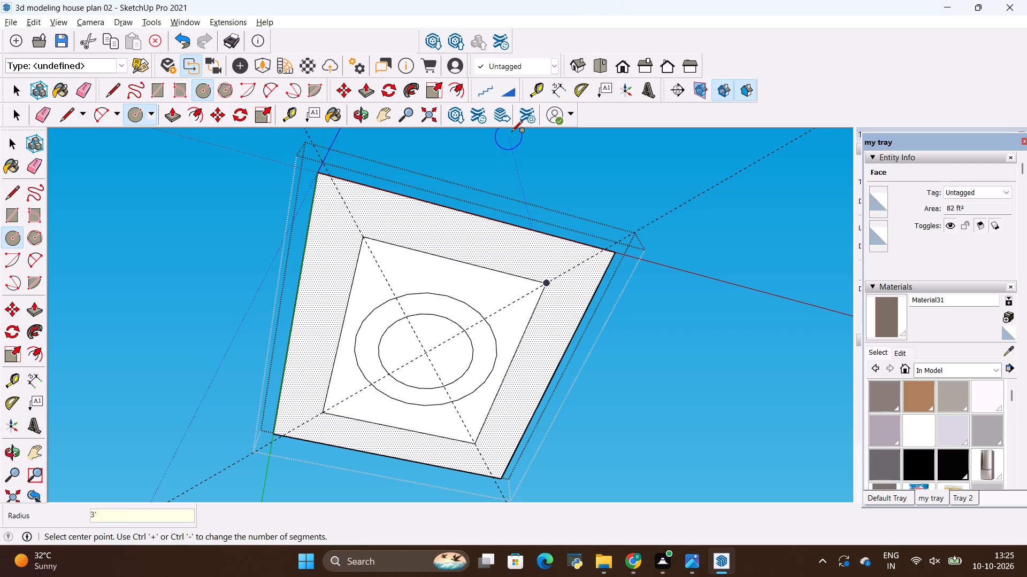
Set the inner 2' circle to 100 segments.
key("space")
left_click(464, 372)
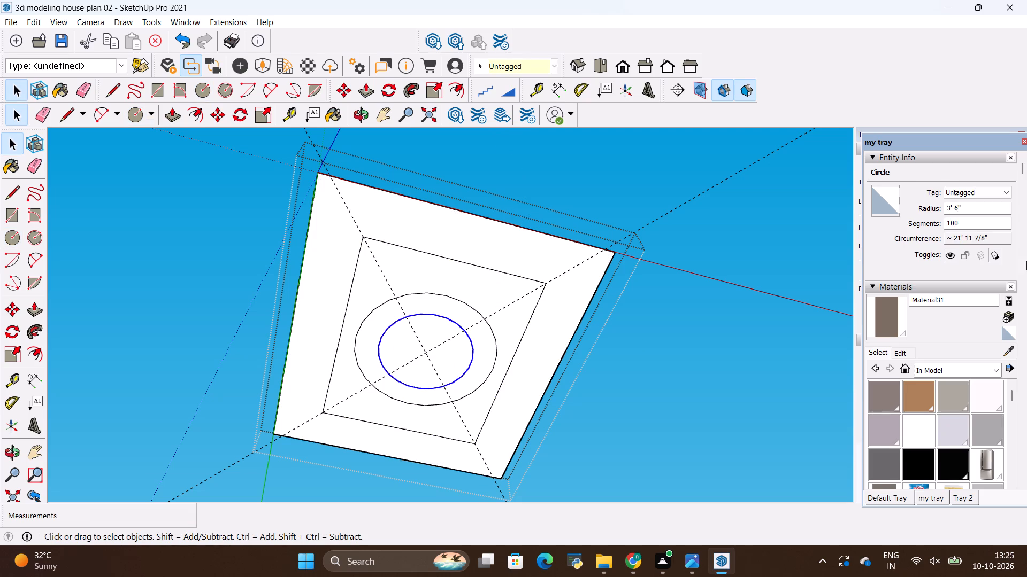
left_click(971, 227)
key("BackSpace")
key("BackSpace")
type("100")
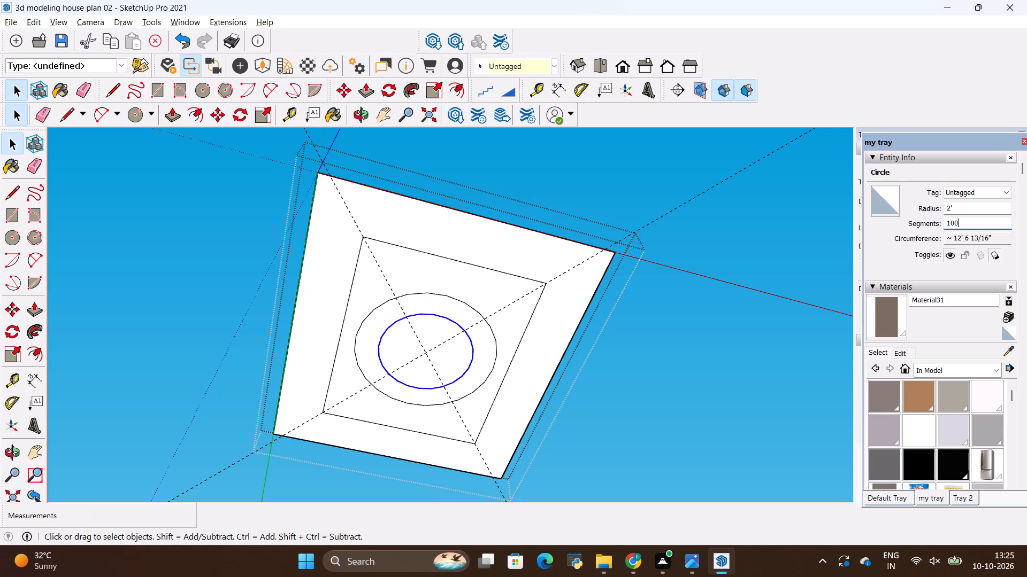
key("Return")
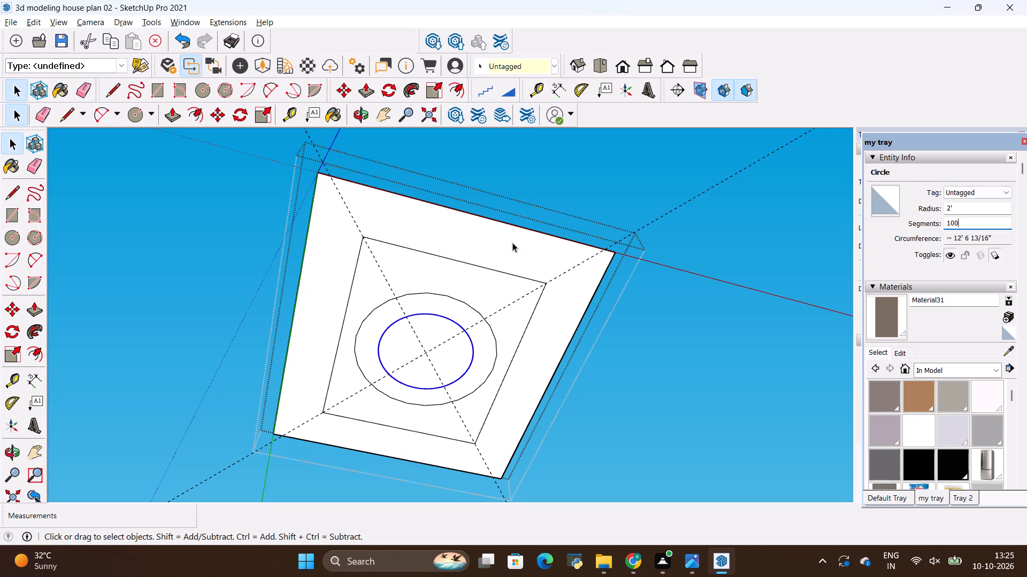
Set the outer 3' circle to 100 segments.
left_click(479, 314)
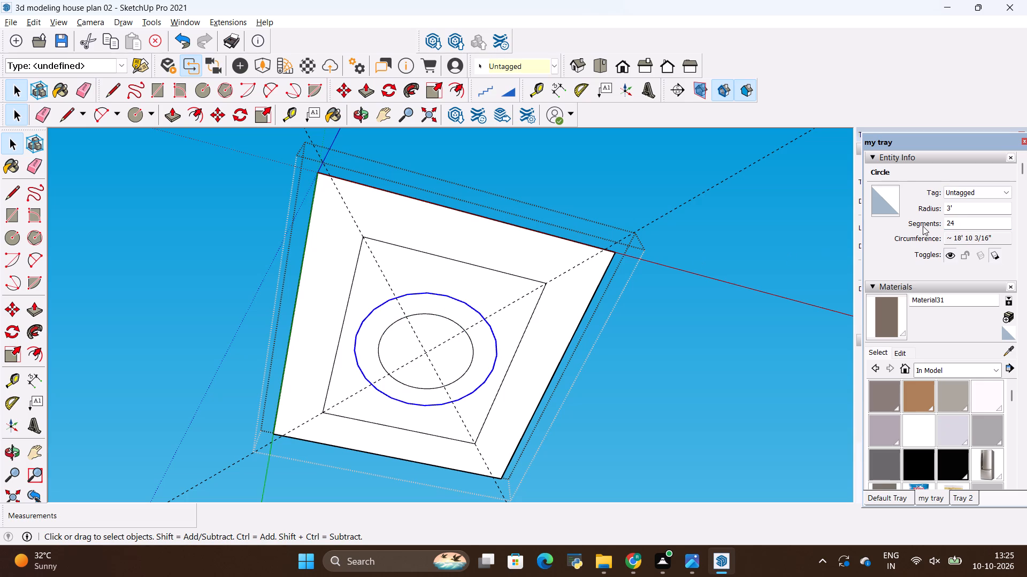
left_click(963, 222)
key("BackSpace")
key("BackSpace")
type("100")
key("Return")
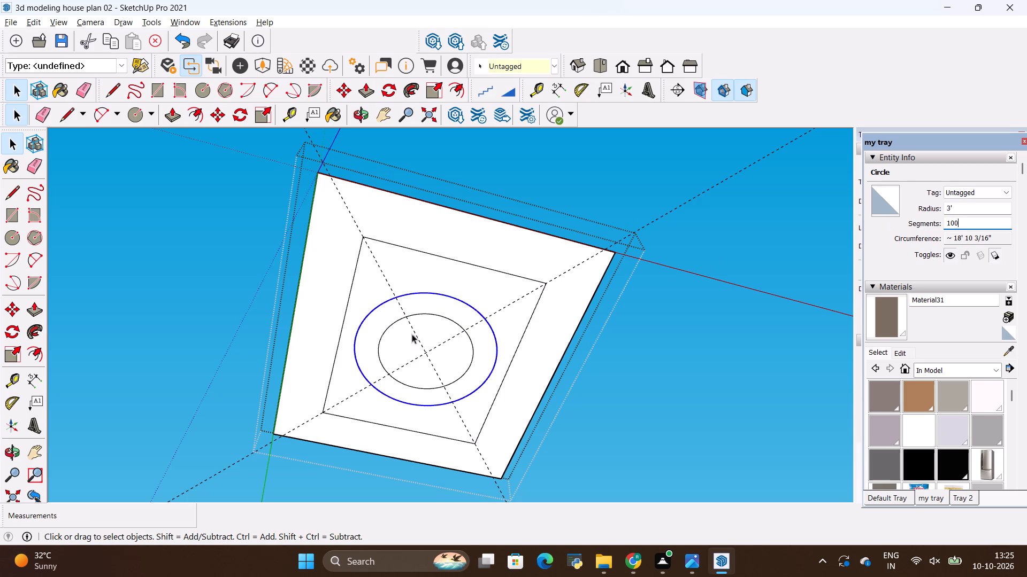
Erase the two diagonal guide lines crossing at the centre of the circles.
key("space")
left_click(320, 328)
scroll(389, 327, "up", 4)
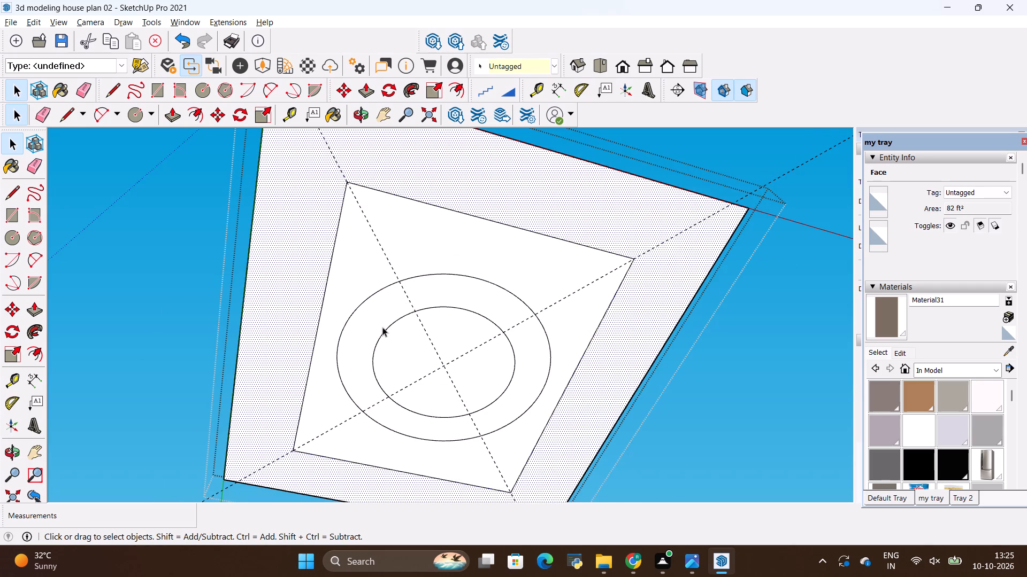
left_click(374, 326)
key("e")
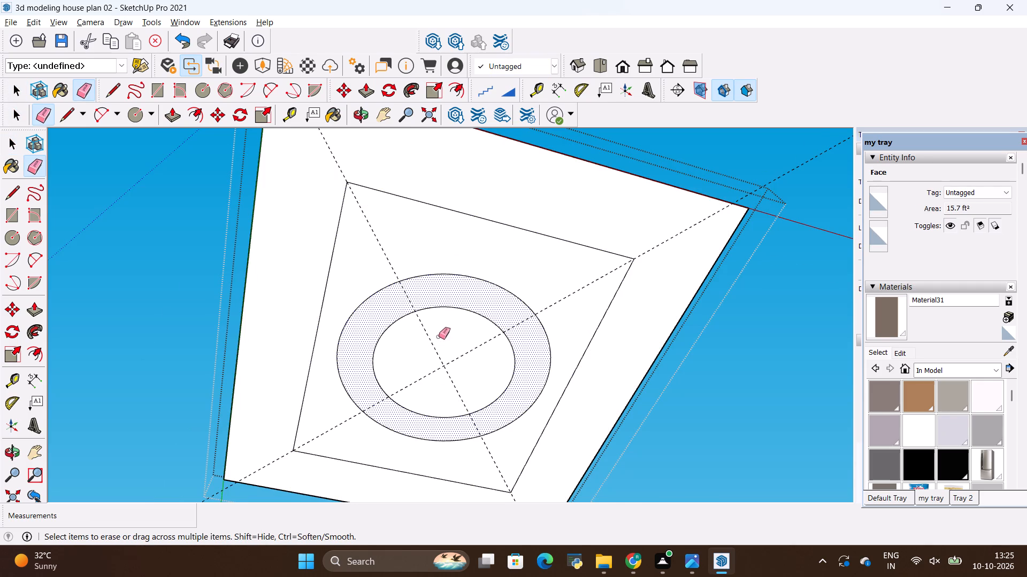
left_click_drag(439, 339, 438, 368)
scroll(379, 349, "down", 5)
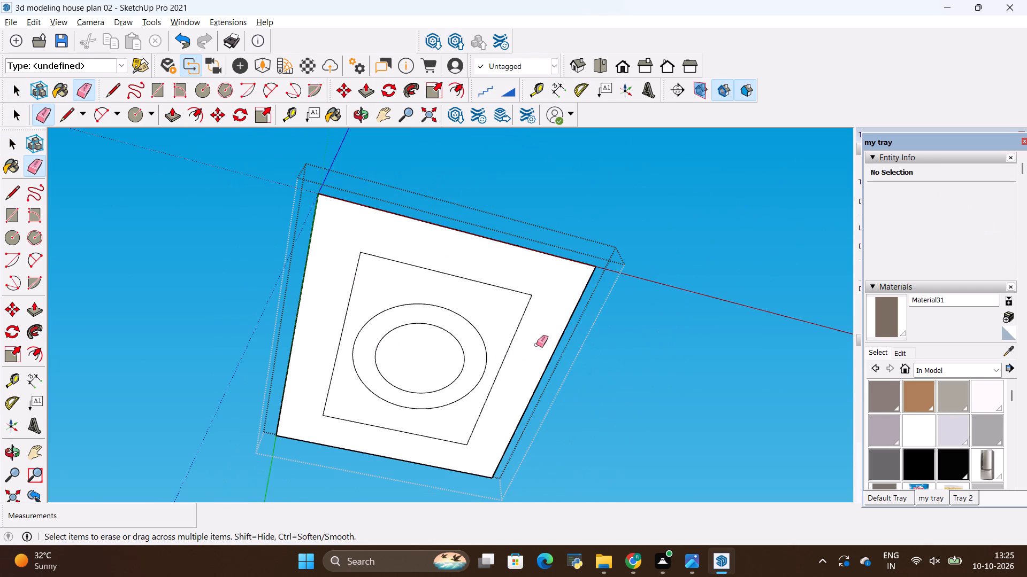
Extrude the border face around the inner rectangle outward by 6" on the panel's underside.
key("p")
left_click(537, 345)
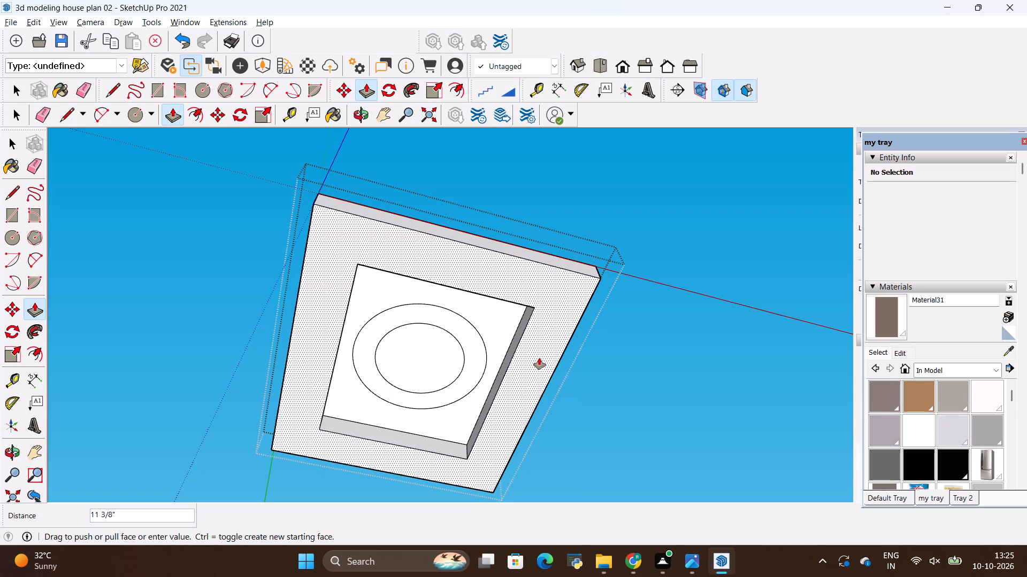
key("BackSpace")
key("6")
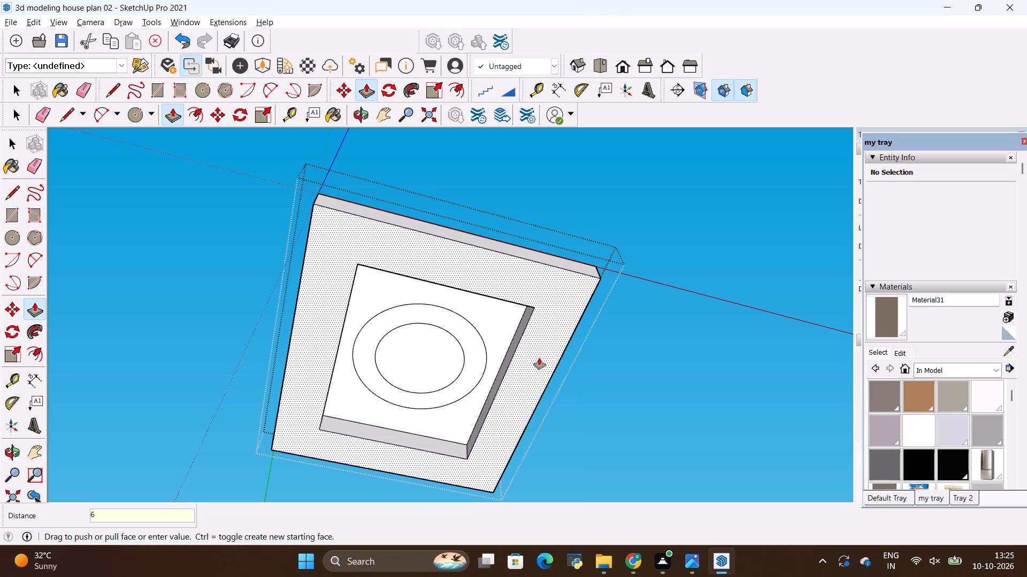
key("shift+quotedbl")
key("Return")
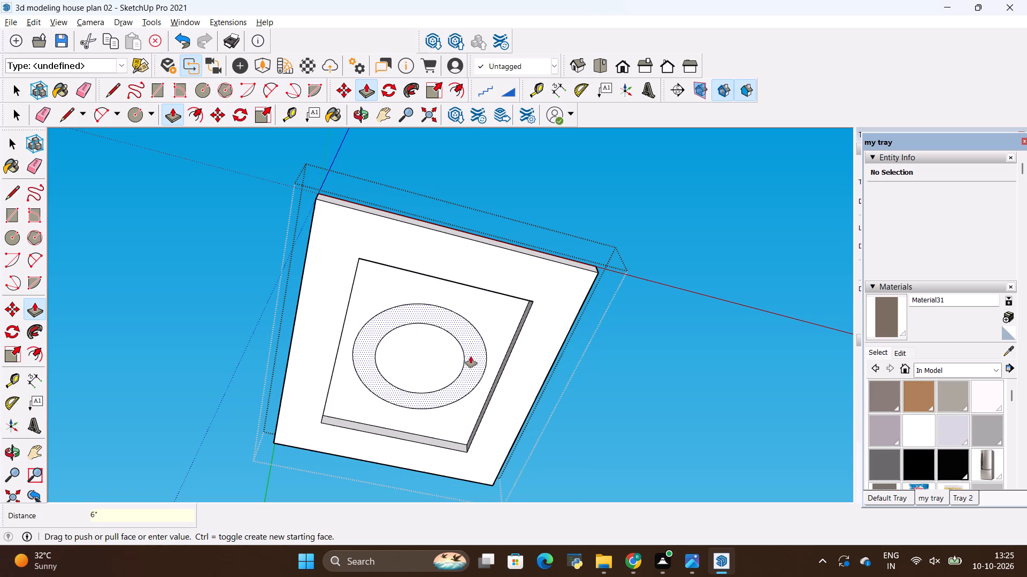
Extrude the ring between the two circles level with the raised border, and exit the panel group.
left_click(471, 356)
left_click(538, 359)
scroll(373, 340, "down", 5)
middle_click_drag(290, 319, 342, 419)
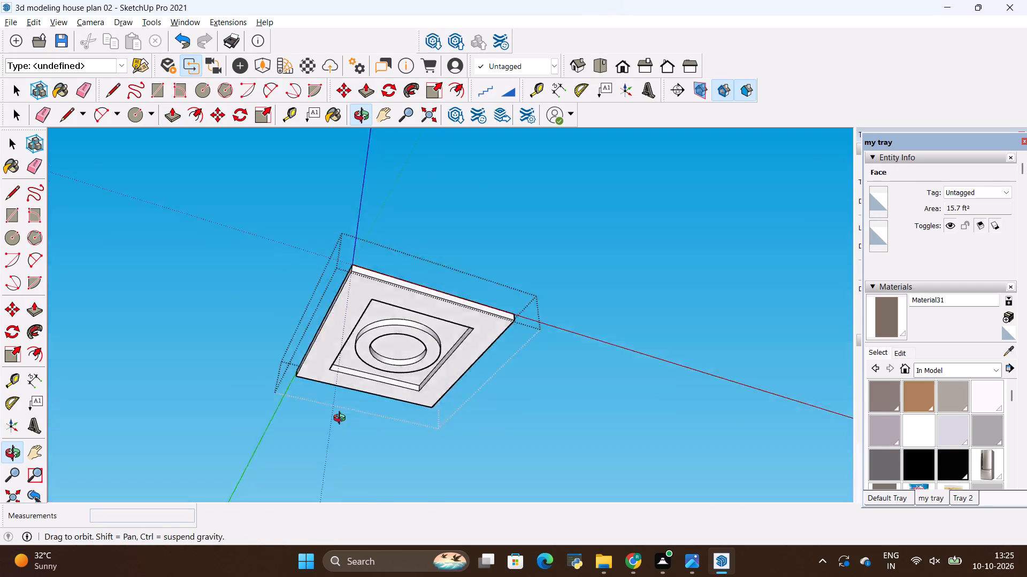
middle_click_drag(342, 419, 354, 450)
key("space")
left_click(304, 235)
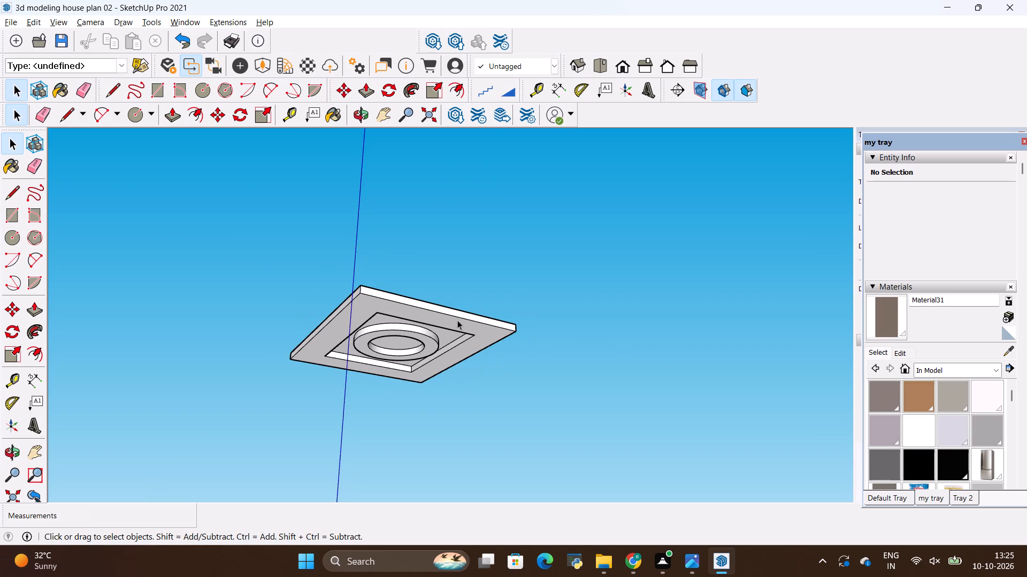
Create Material32 with texture image 6662e4a32bc4a6e96d2b7ebf6ccdfb2c, a plain olive-beige, from the all materials folder.
middle_click_drag(464, 340, 442, 265)
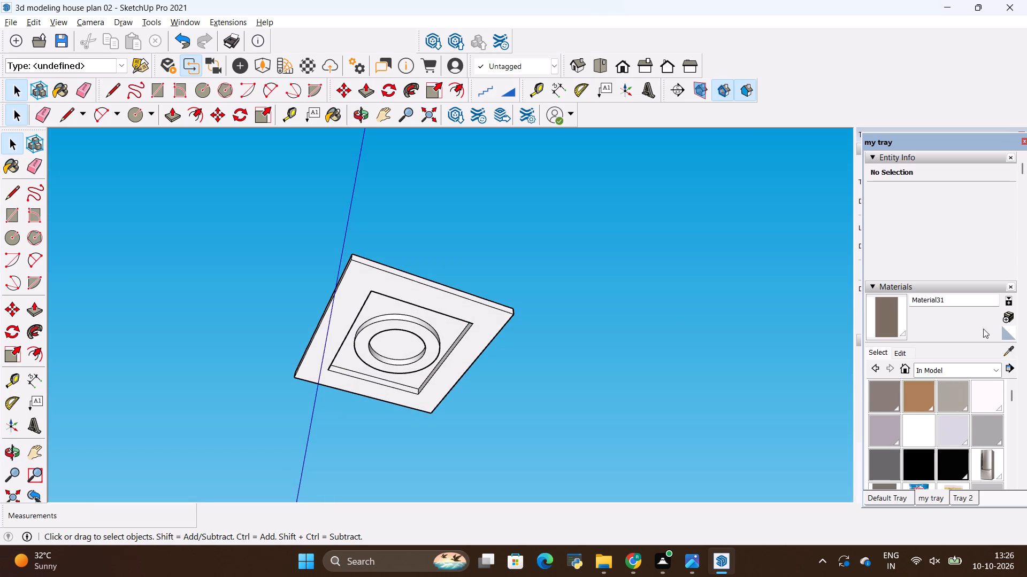
left_click(1008, 314)
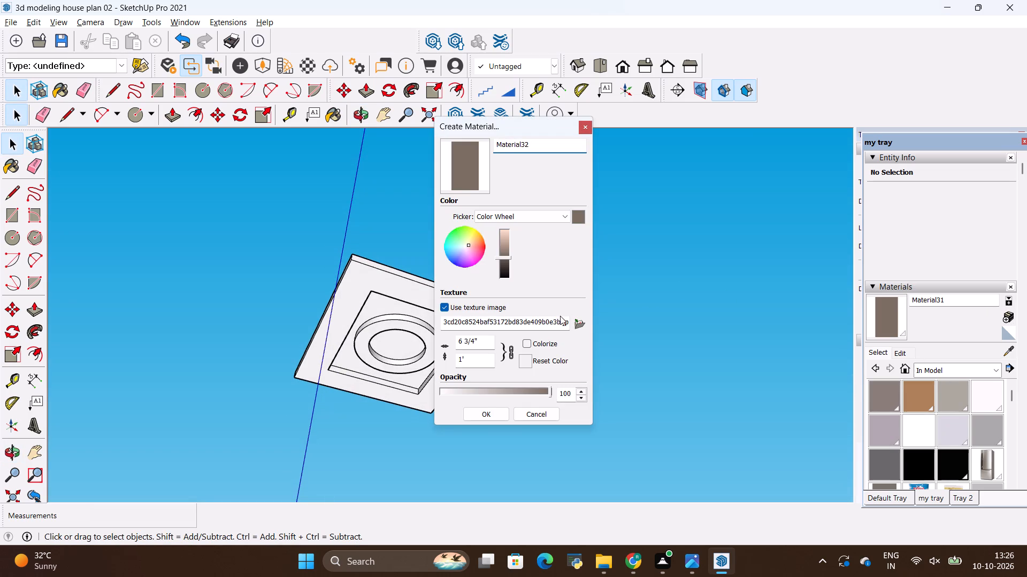
left_click(581, 323)
scroll(588, 291, "down", 3)
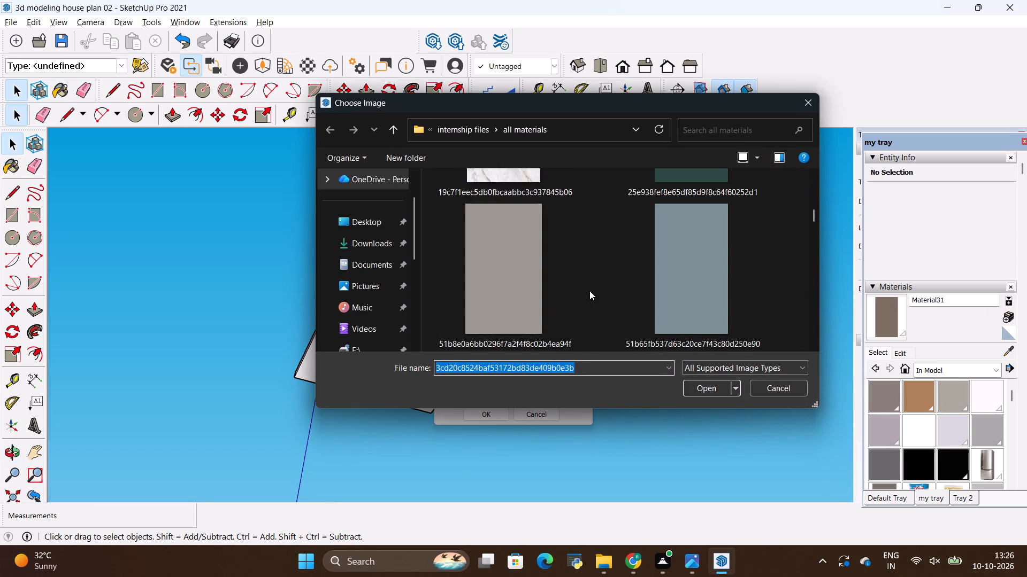
scroll(589, 291, "down", 2)
scroll(591, 289, "up", 2)
scroll(591, 289, "down", 4)
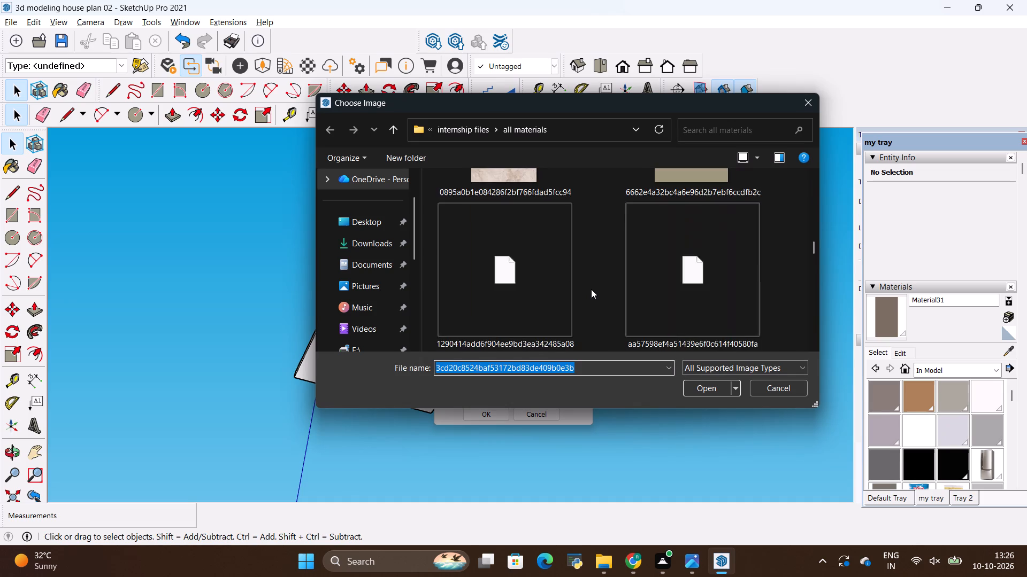
scroll(591, 289, "up", 2)
scroll(591, 289, "down", 1)
left_click(699, 271)
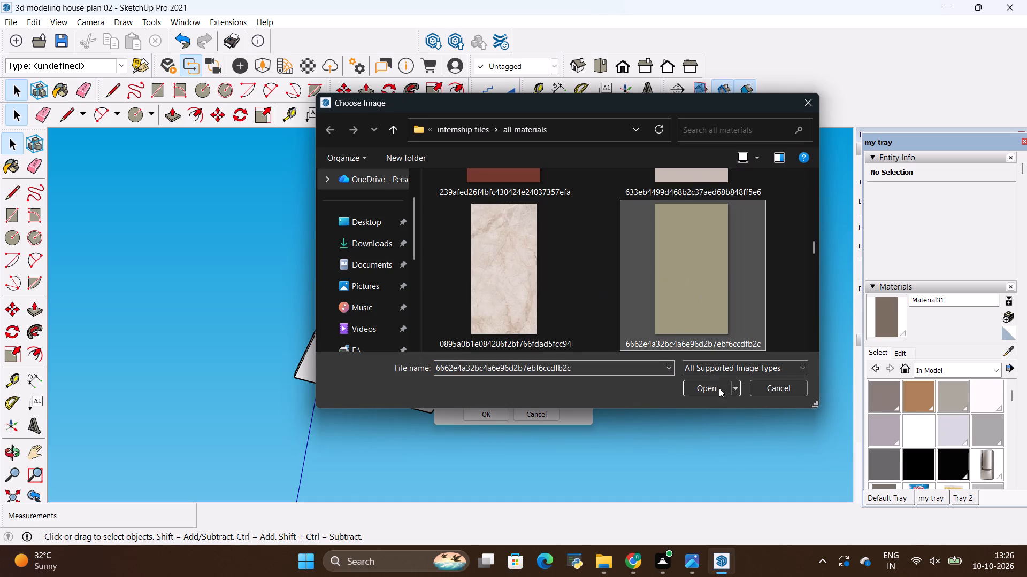
left_click(719, 385)
left_click(497, 408)
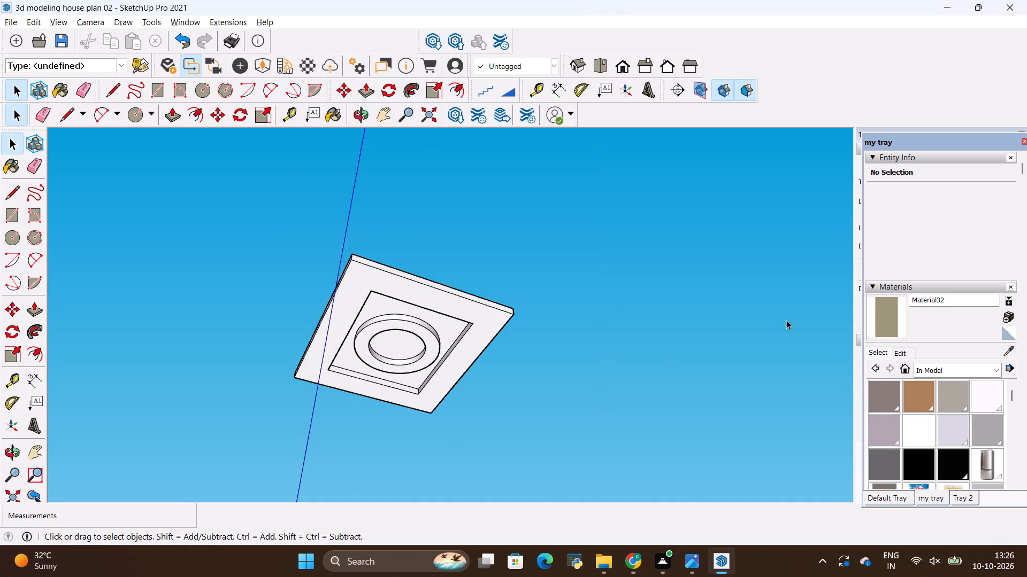
Inside the panel group, paint the border's underside and the ring's bottom, outer and inner faces with Material32.
left_click(890, 319)
scroll(654, 330, "up", 4)
key("space")
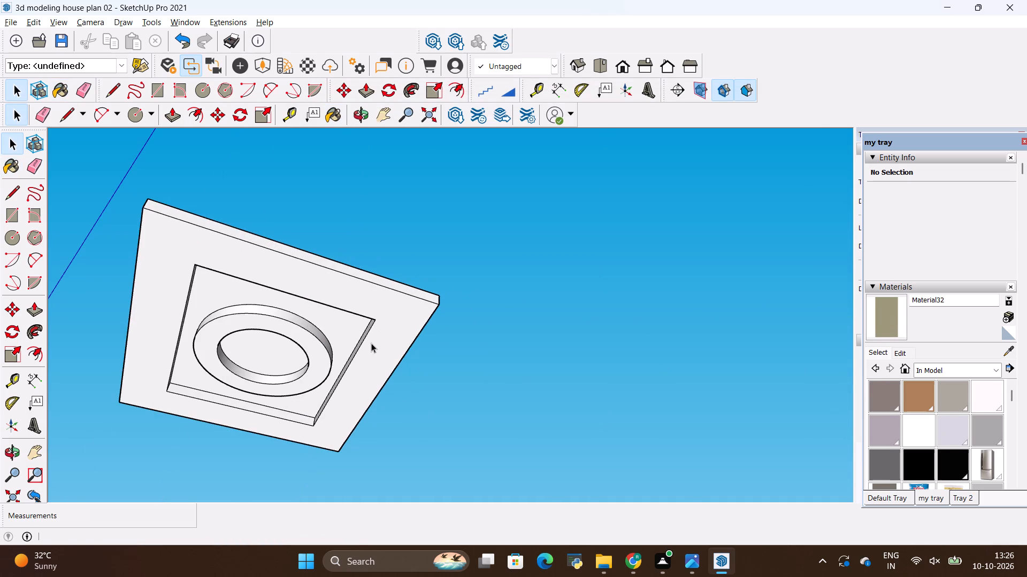
double_click(371, 343)
double_click(394, 326)
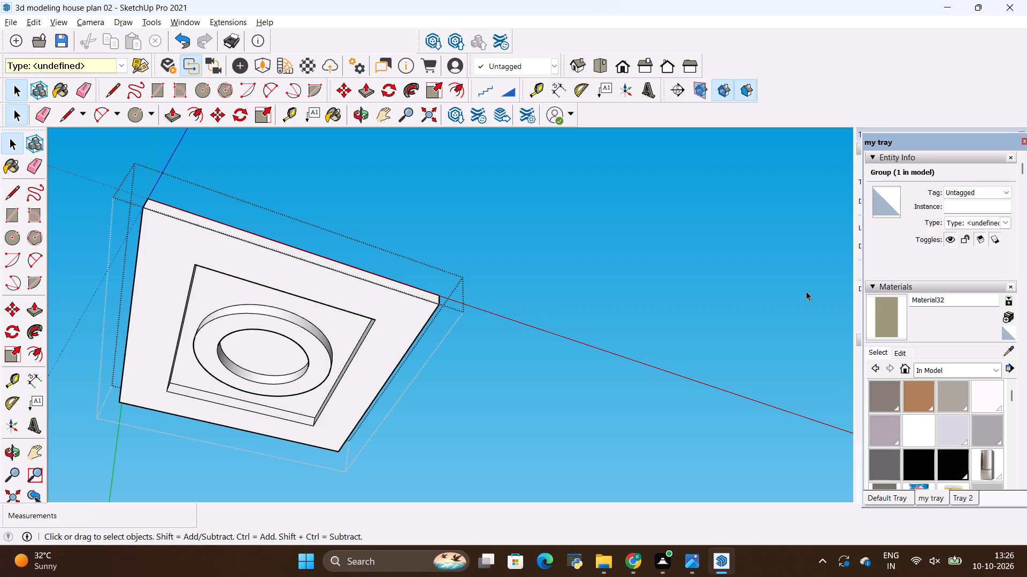
left_click(881, 313)
scroll(437, 339, "up", 3)
left_click(393, 331)
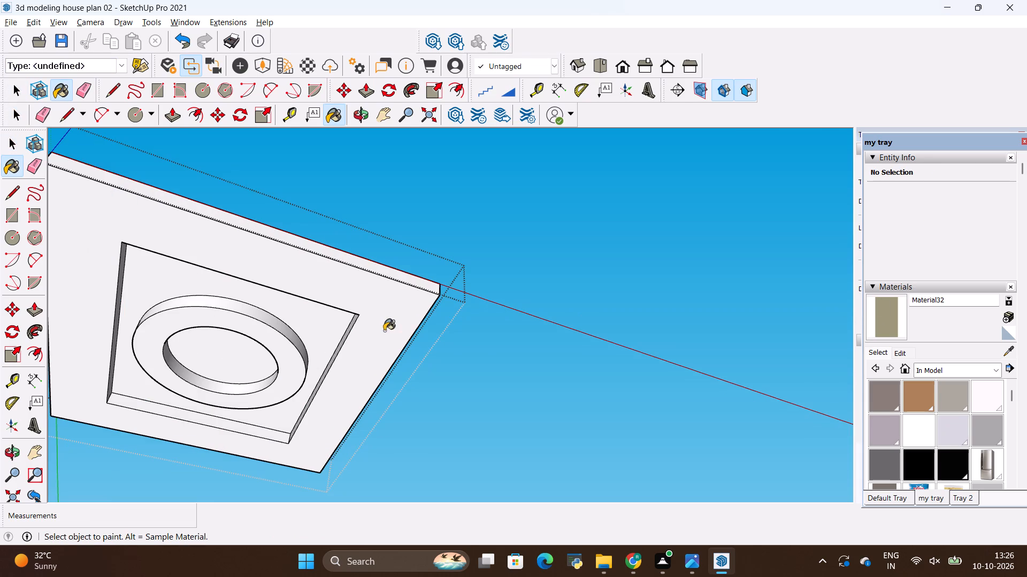
scroll(309, 355, "up", 4)
left_click(283, 369)
scroll(267, 332, "up", 4)
left_click(269, 312)
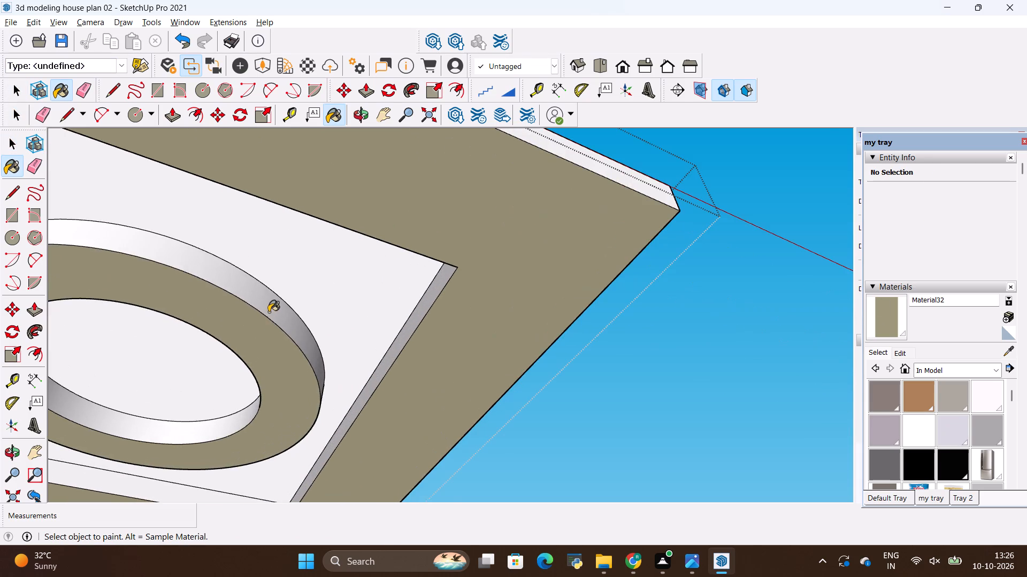
scroll(220, 402, "up", 1)
left_click(211, 438)
Paint the four side walls of the rectangular recess with Material32, and exit the panel group.
scroll(400, 394, "up", 1)
middle_click_drag(426, 331, 464, 335)
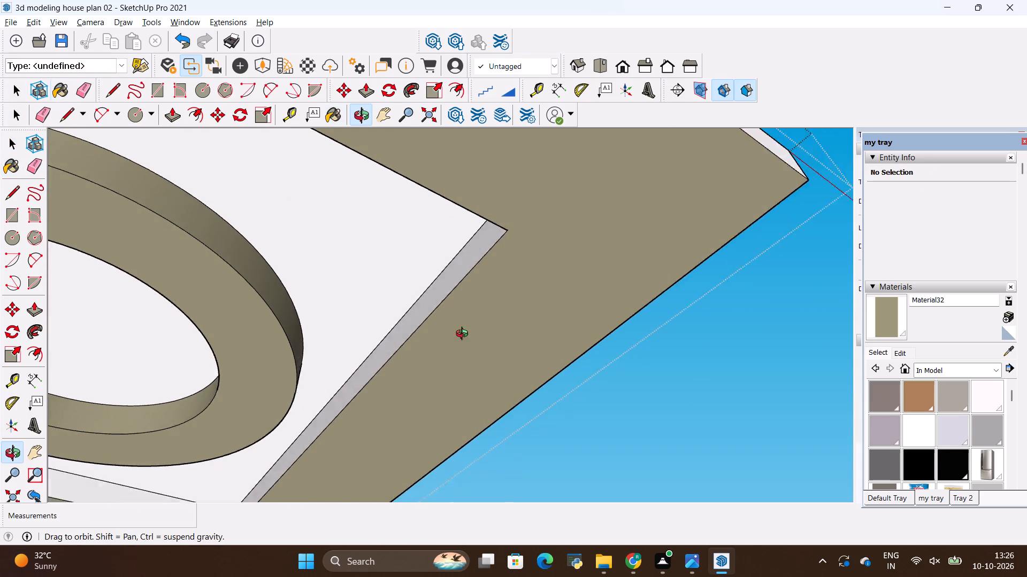
middle_click_drag(464, 335, 526, 350)
left_click(427, 273)
scroll(508, 288, "down", 2)
scroll(508, 289, "up", 1)
scroll(508, 289, "down", 8)
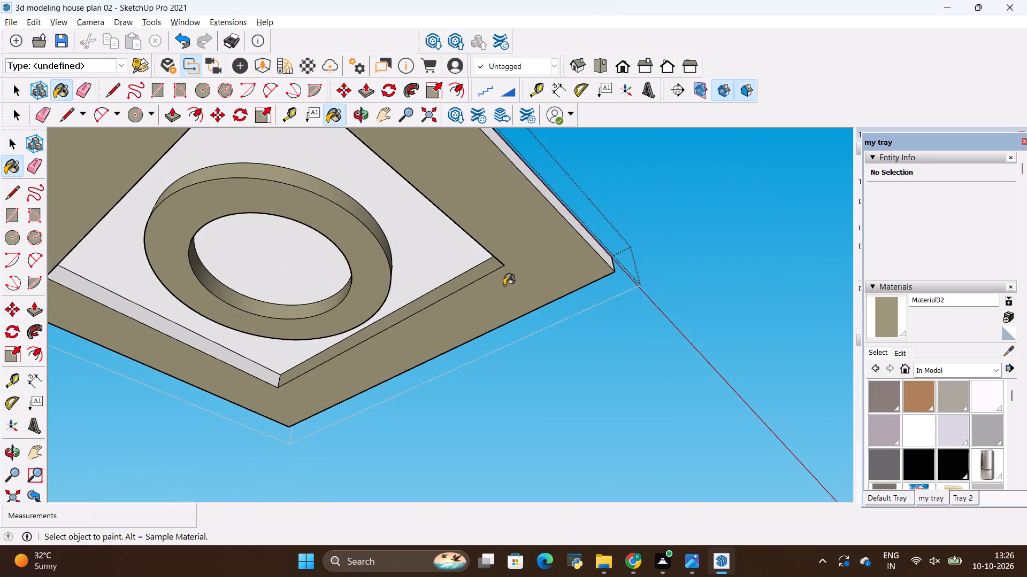
scroll(215, 363, "up", 9)
left_click(223, 355)
scroll(424, 347, "down", 12)
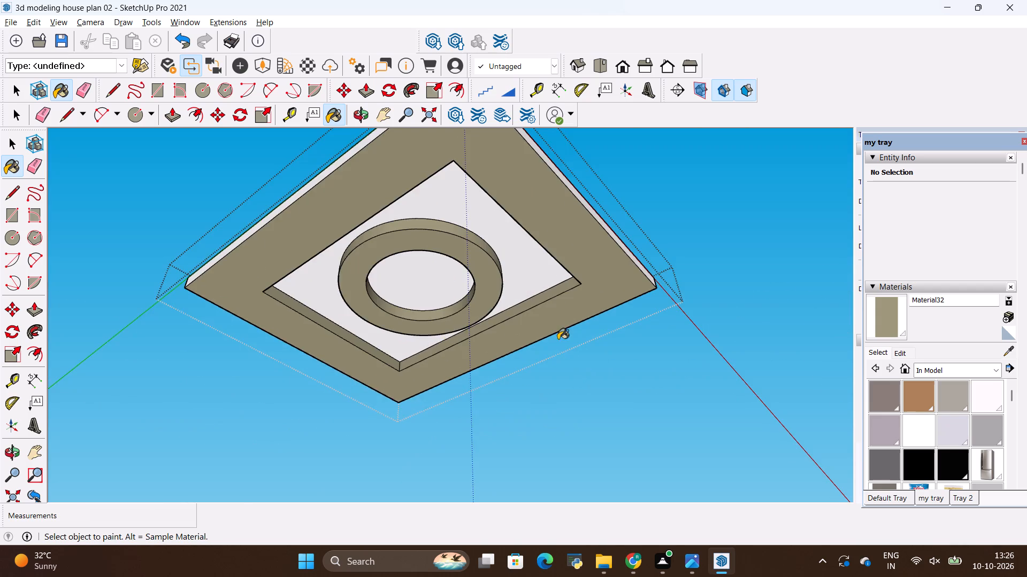
middle_click_drag(568, 340, 265, 213)
middle_click_drag(252, 216, 116, 322)
scroll(264, 297, "up", 6)
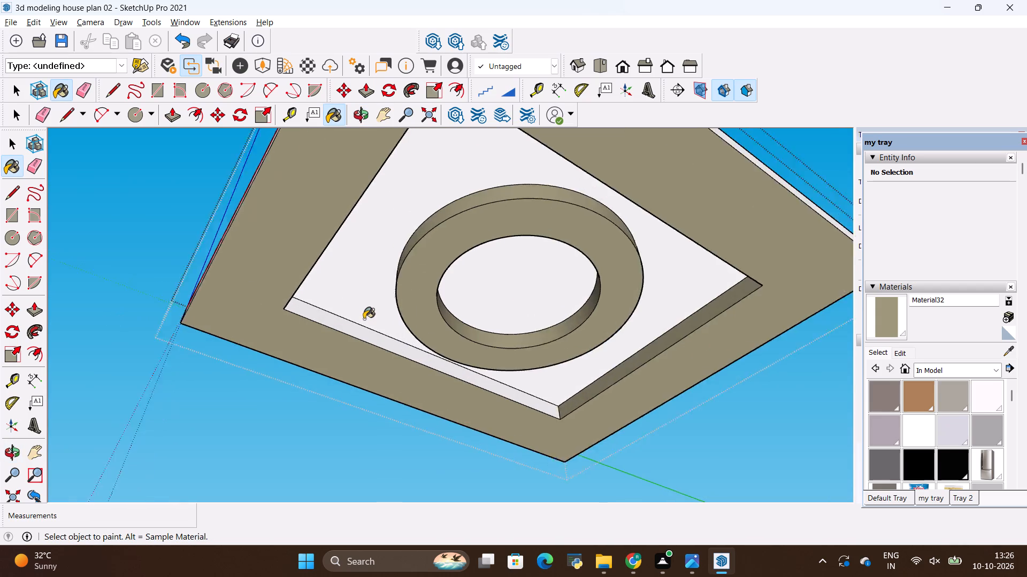
scroll(364, 319, "up", 2)
left_click(352, 334)
middle_click_drag(279, 220, 104, 313)
scroll(195, 347, "up", 3)
left_click(172, 371)
scroll(420, 330, "down", 13)
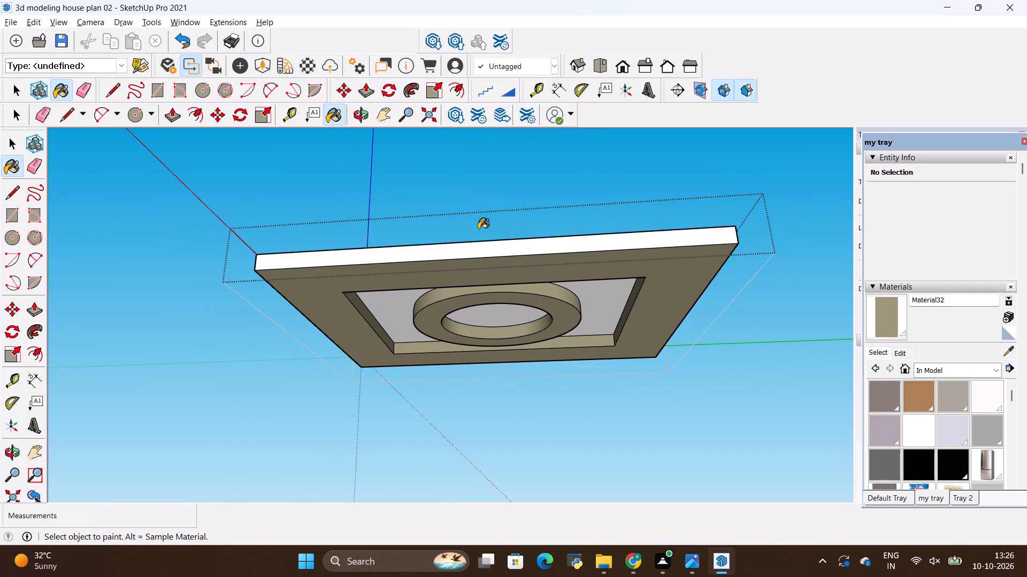
key("space")
left_click(124, 297)
Move the finished ceiling panel by its corner onto the matching wall corner of the open front bedroom.
middle_click_drag(157, 285, 465, 565)
scroll(457, 400, "down", 12)
key("space")
left_click(508, 375)
scroll(515, 322, "down", 6)
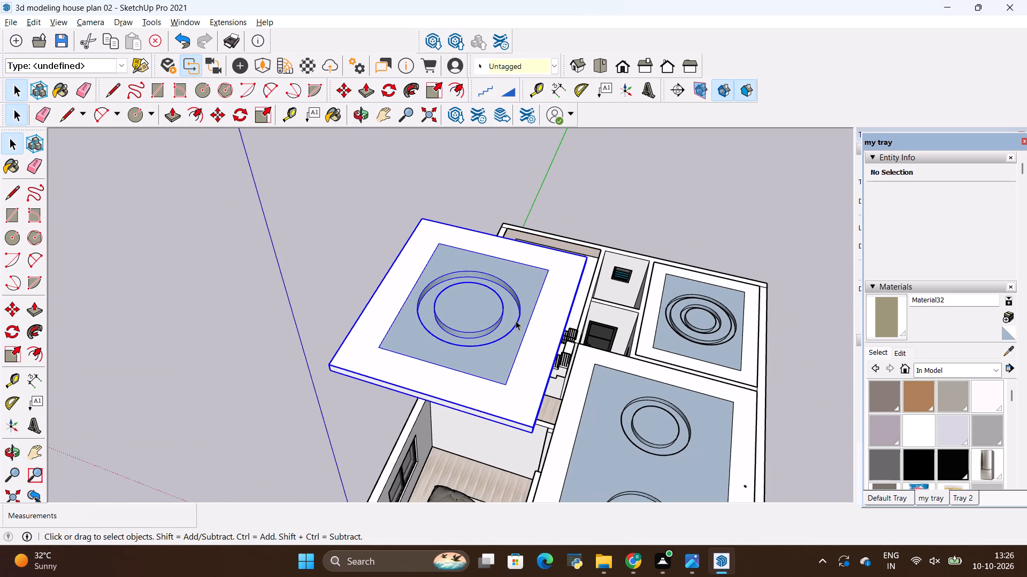
key("m")
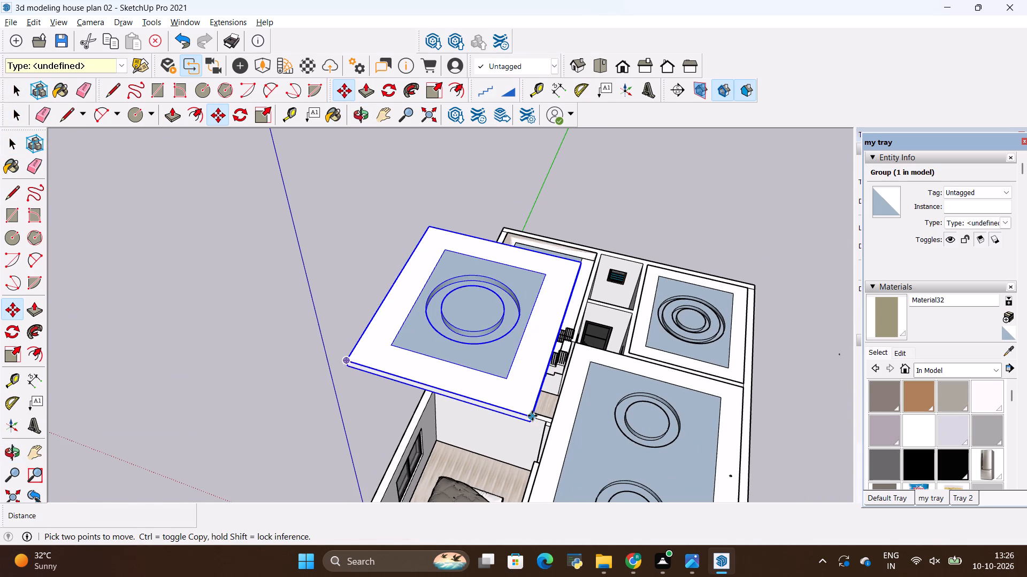
left_click(532, 416)
scroll(511, 361, "down", 7)
scroll(587, 267, "down", 6)
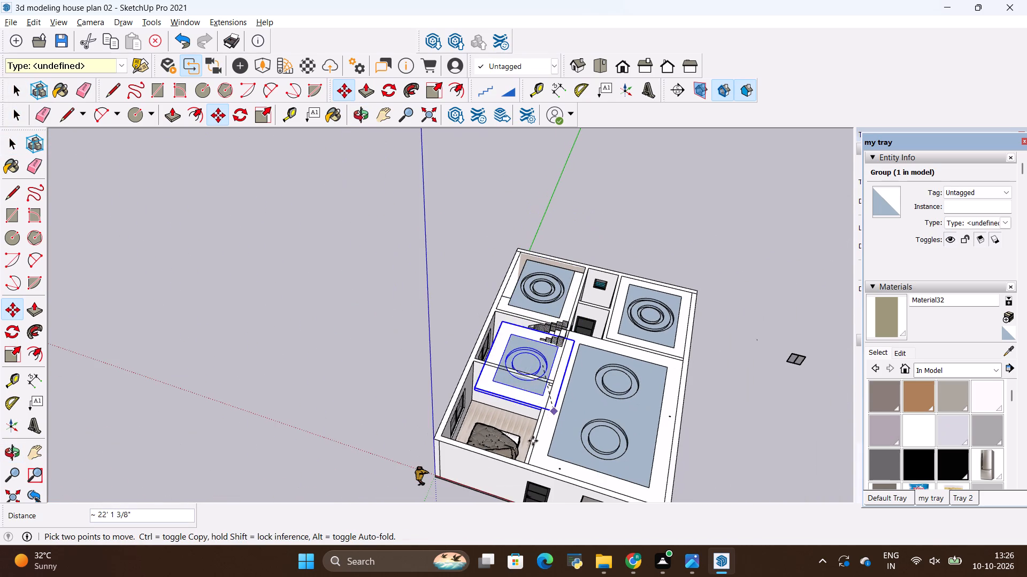
left_click(525, 467)
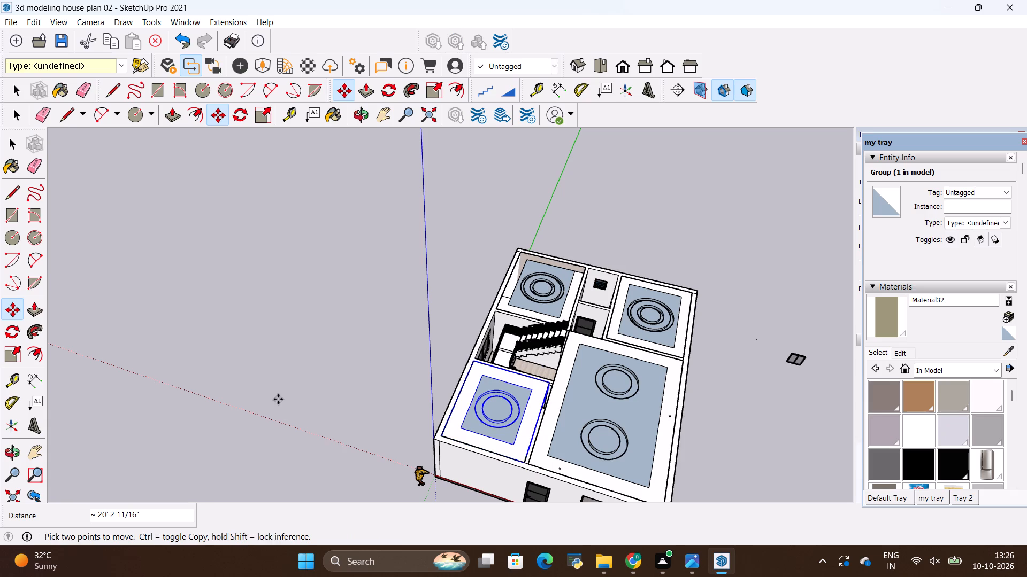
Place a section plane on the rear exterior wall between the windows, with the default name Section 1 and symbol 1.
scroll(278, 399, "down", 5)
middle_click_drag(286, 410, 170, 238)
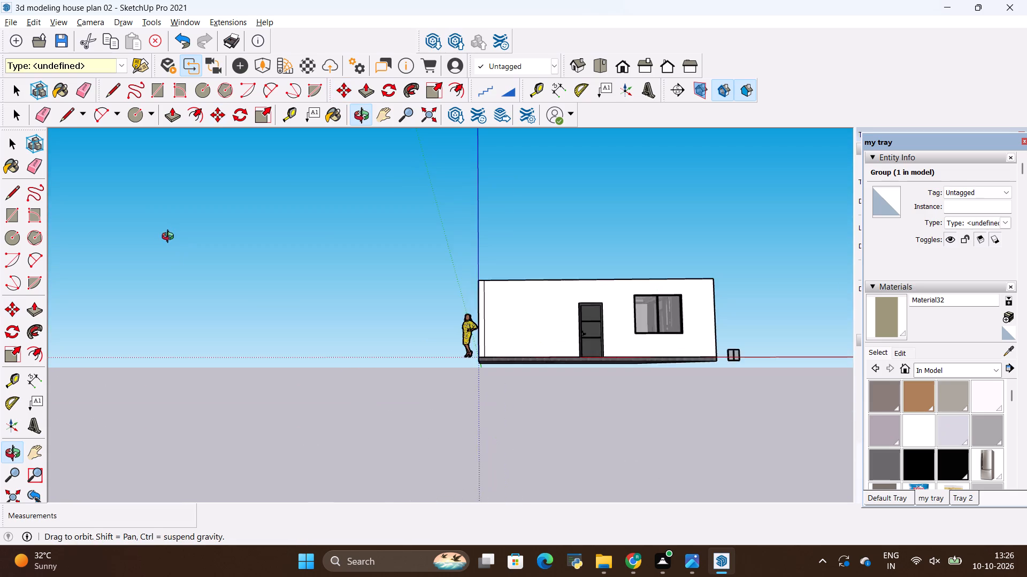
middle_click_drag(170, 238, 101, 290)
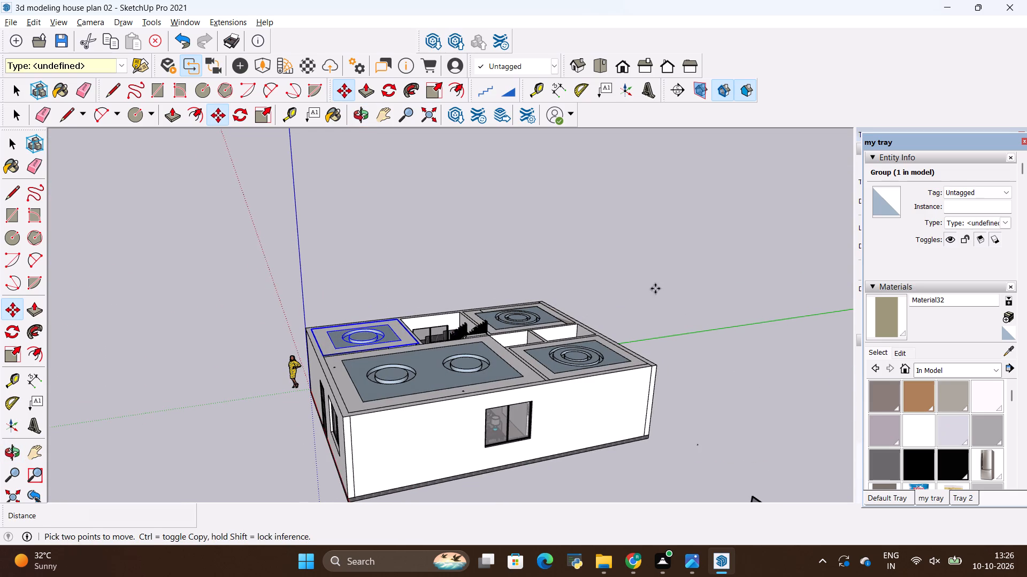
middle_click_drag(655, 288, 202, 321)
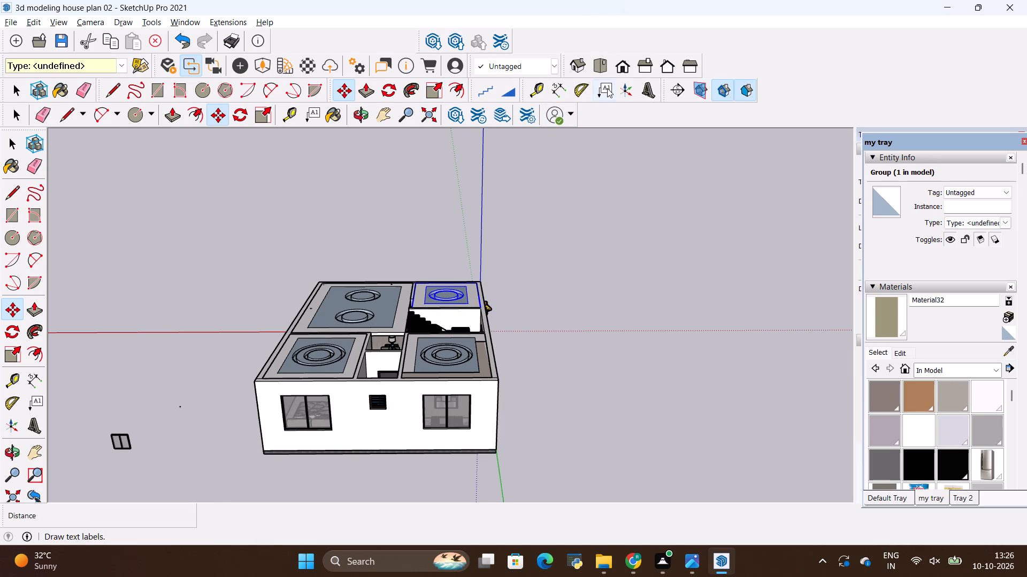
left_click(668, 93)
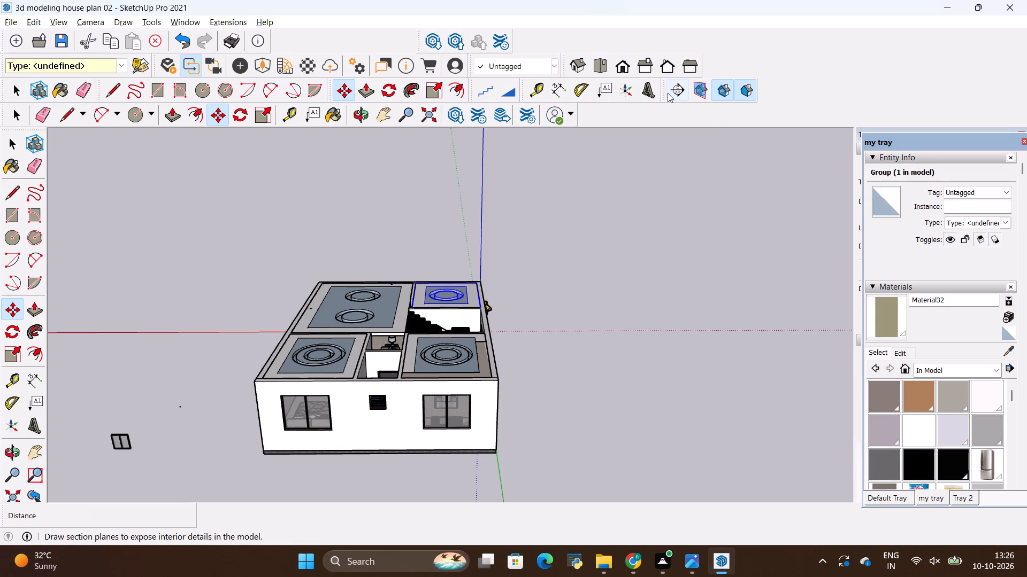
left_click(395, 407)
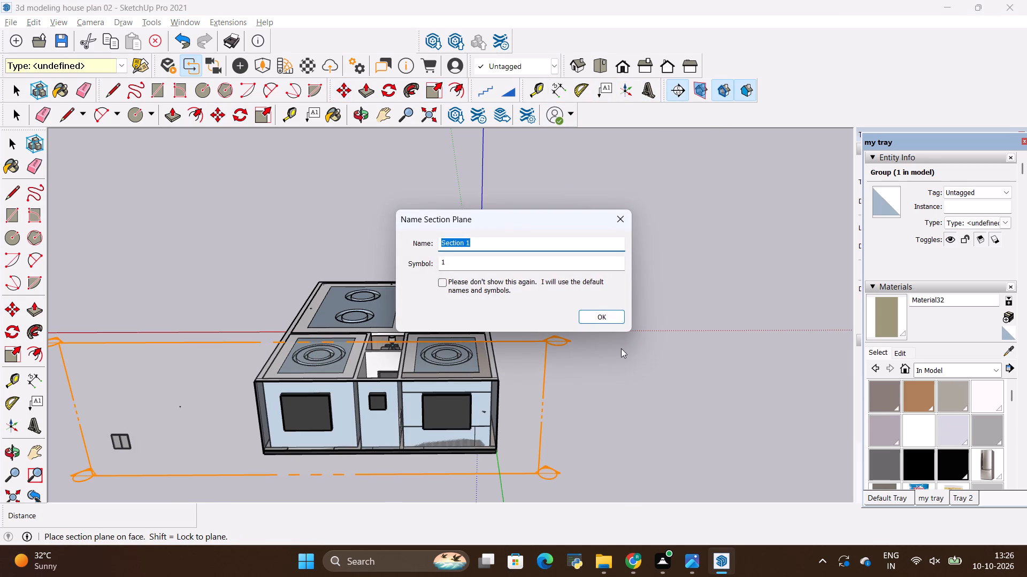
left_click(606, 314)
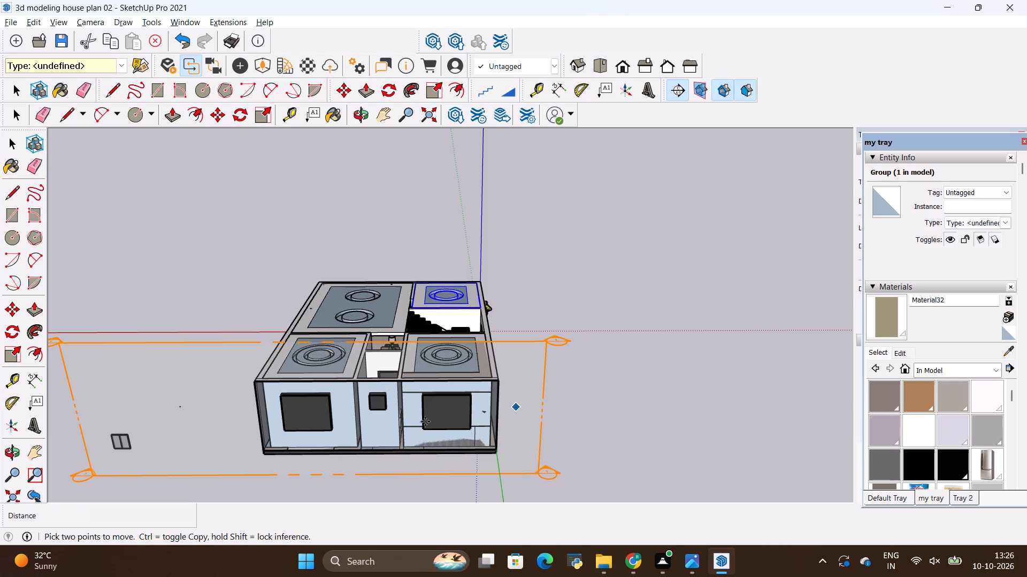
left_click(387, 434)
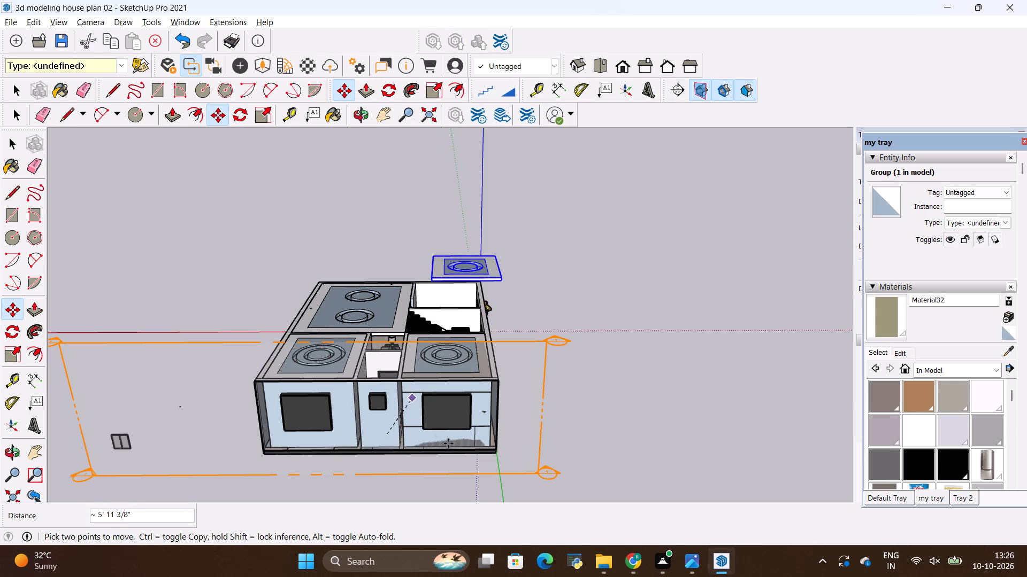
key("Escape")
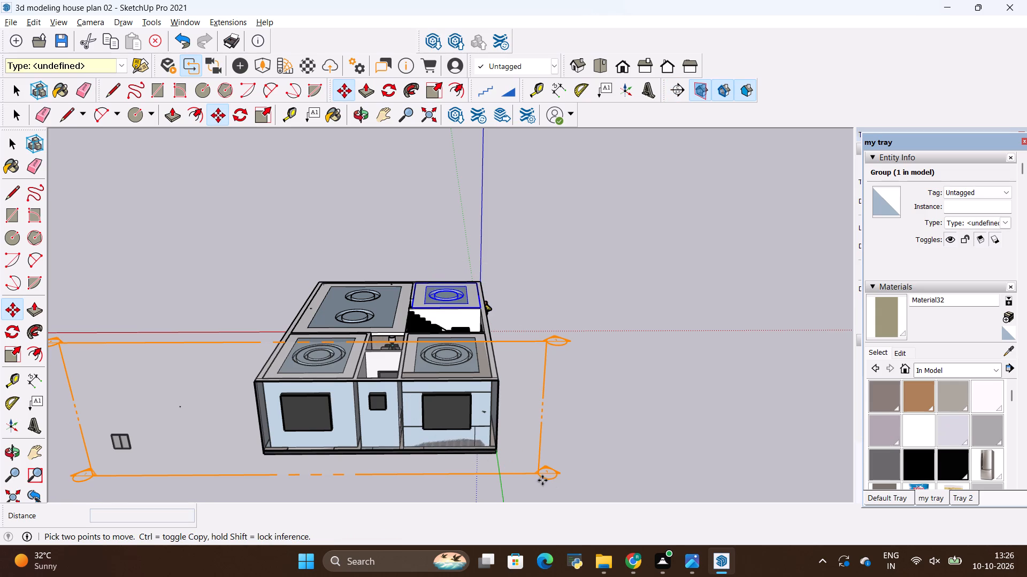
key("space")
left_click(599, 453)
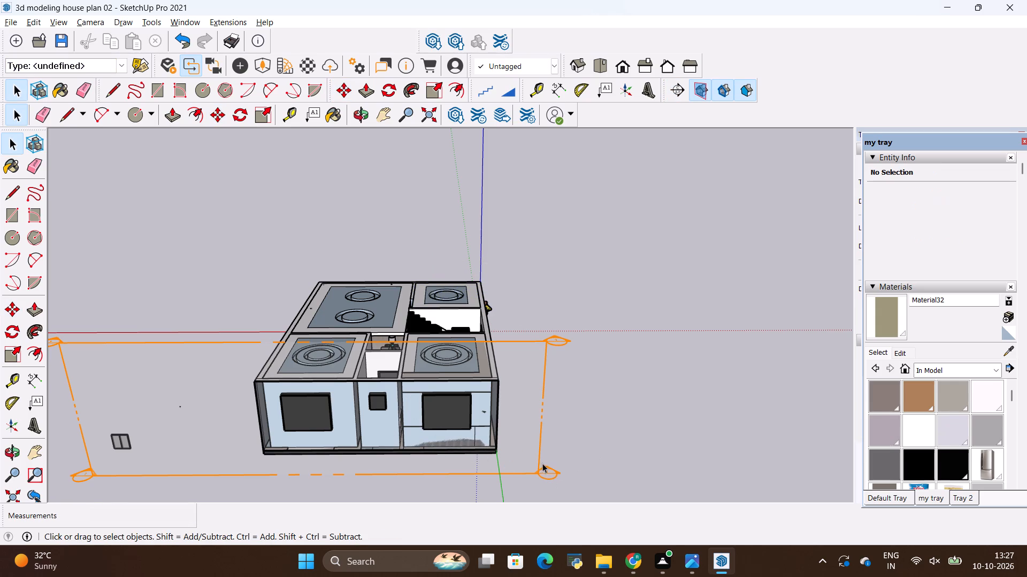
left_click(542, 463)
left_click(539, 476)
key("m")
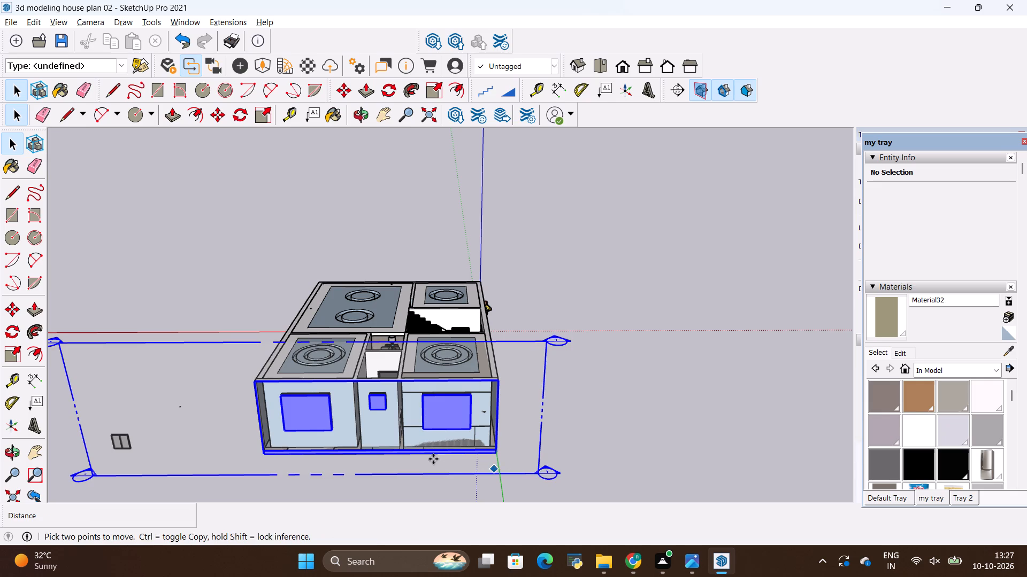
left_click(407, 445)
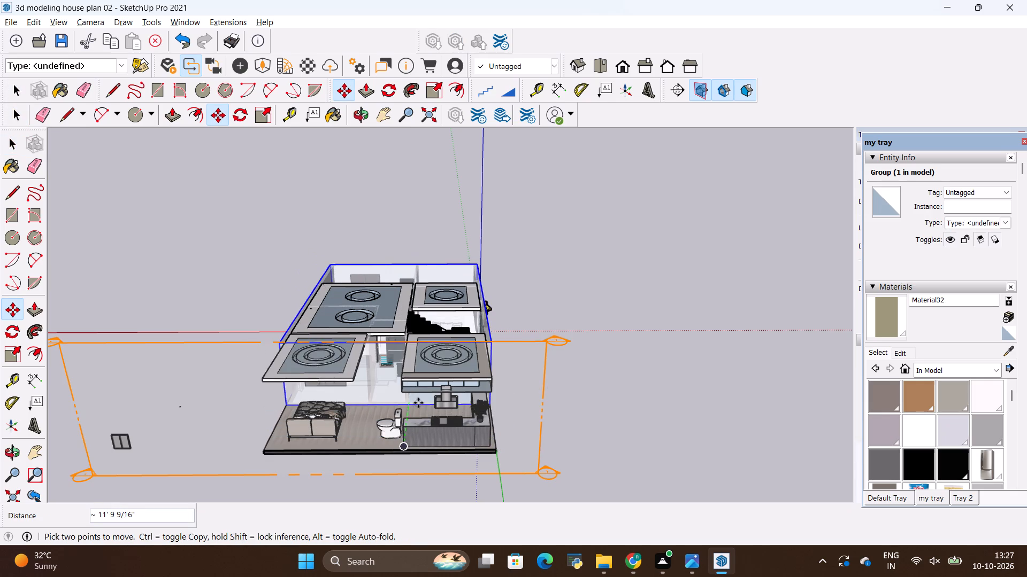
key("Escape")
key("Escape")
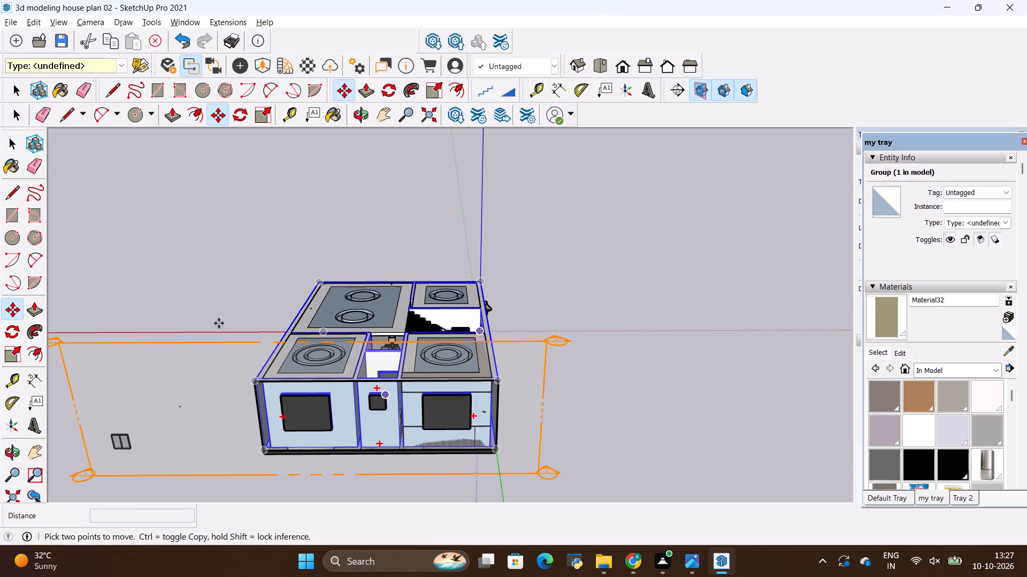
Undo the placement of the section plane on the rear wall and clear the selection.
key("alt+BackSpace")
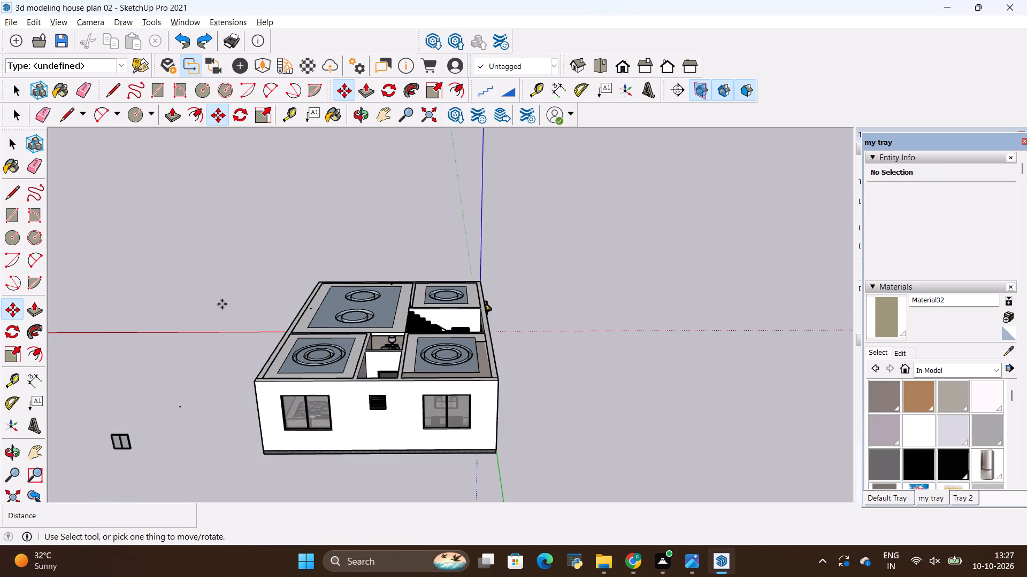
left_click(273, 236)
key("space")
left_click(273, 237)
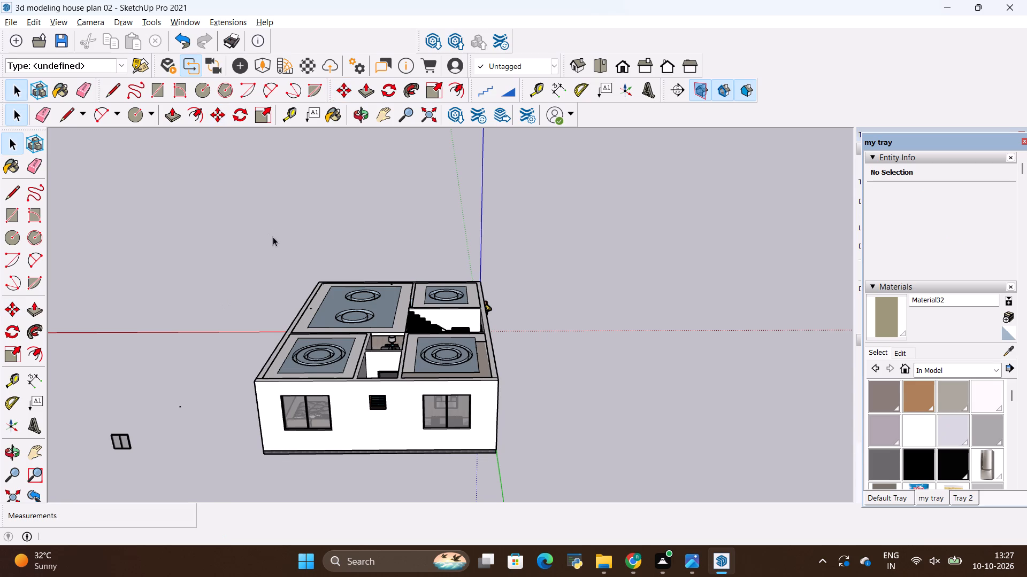
Place a section plane on the rear exterior wall with the default name Section 2 and symbol 2.
left_click(676, 94)
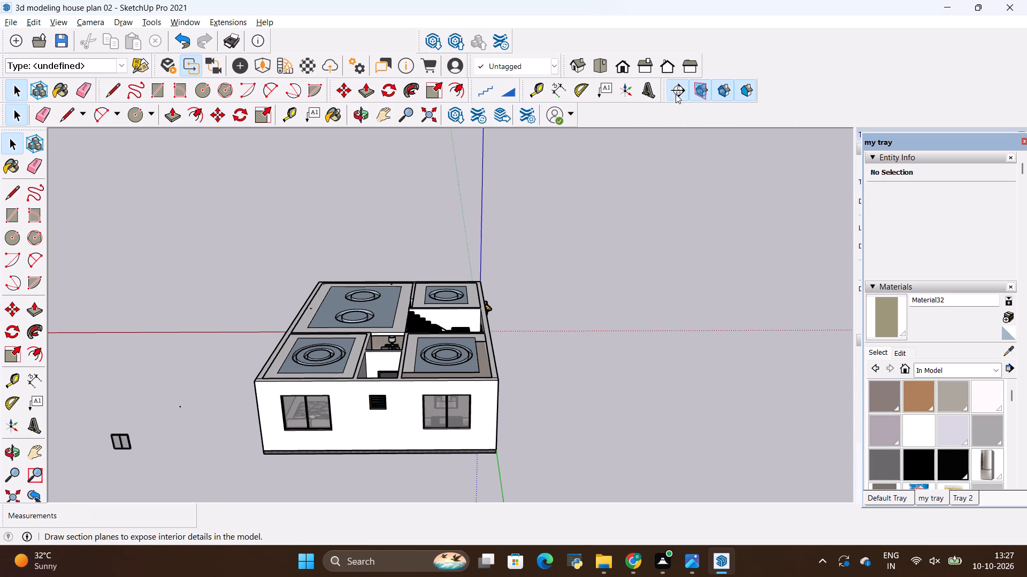
left_click(398, 430)
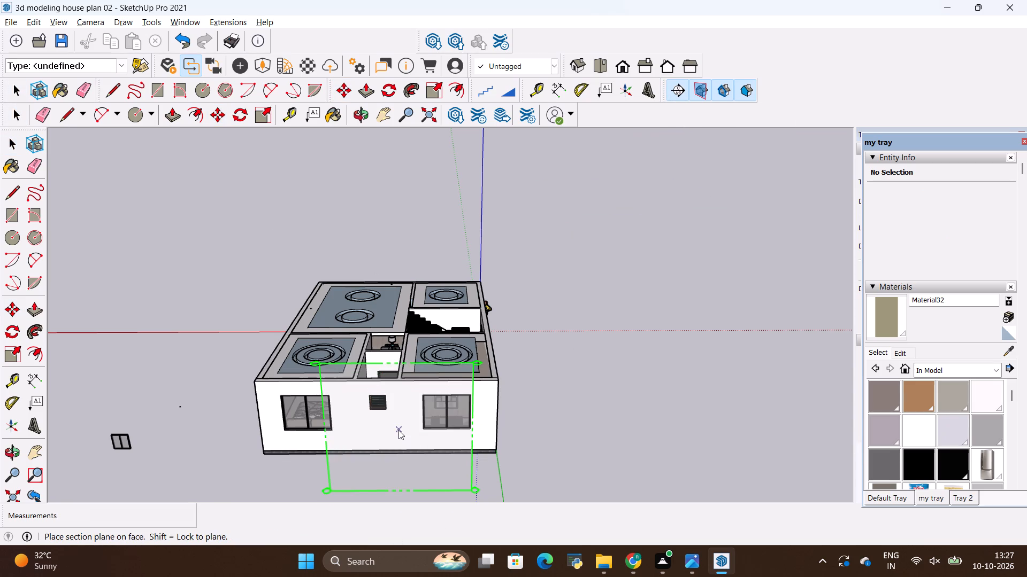
left_click(603, 311)
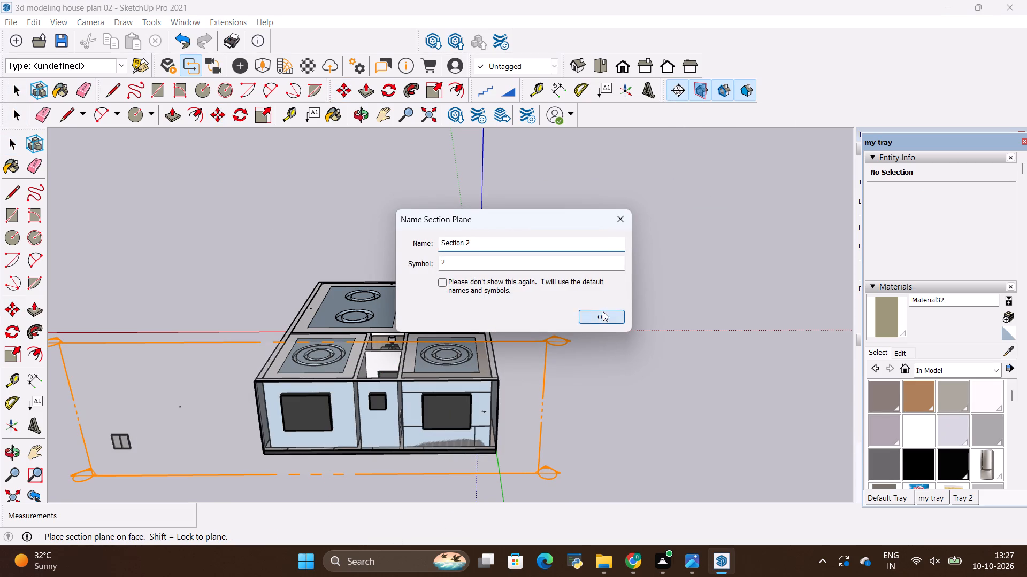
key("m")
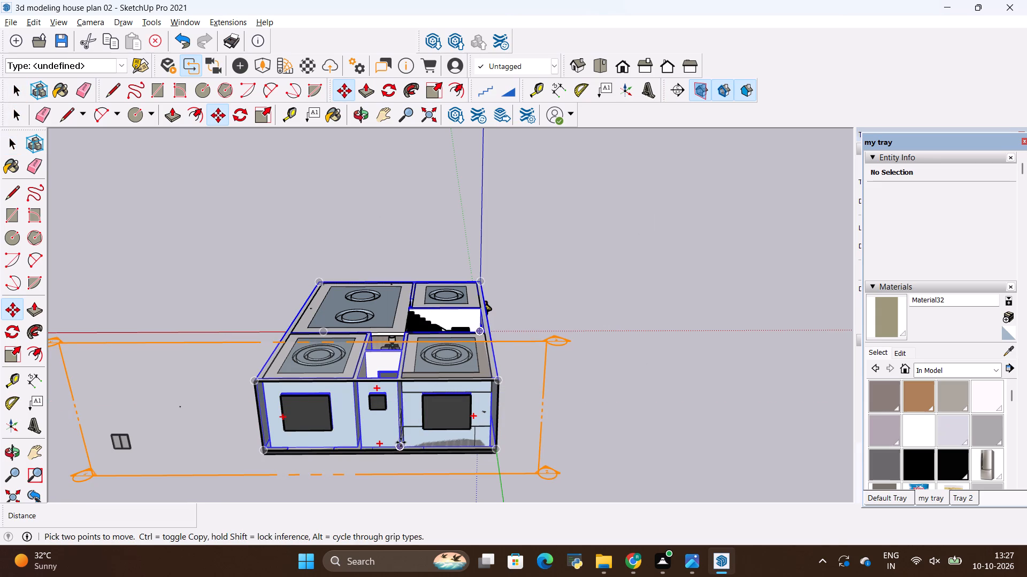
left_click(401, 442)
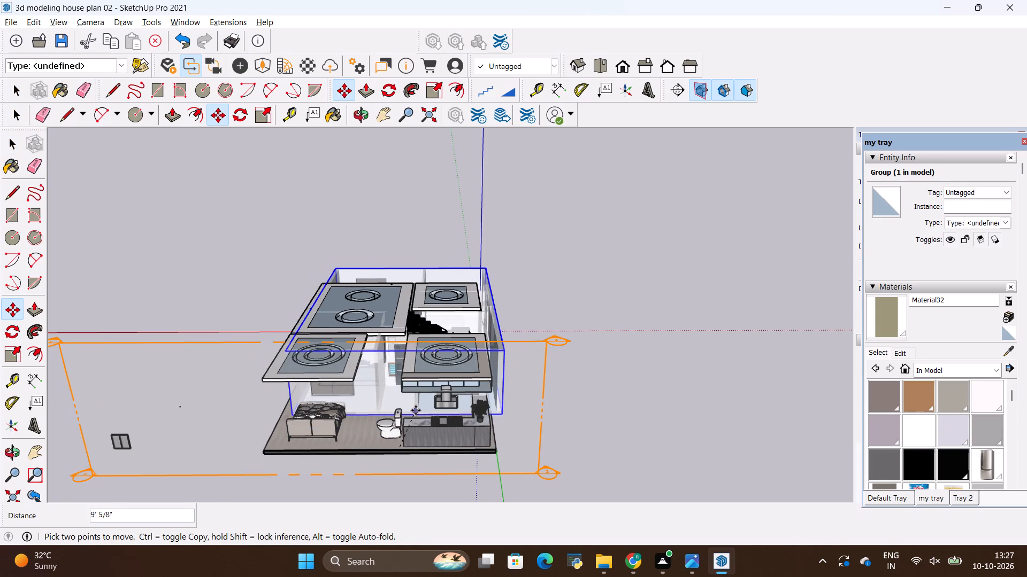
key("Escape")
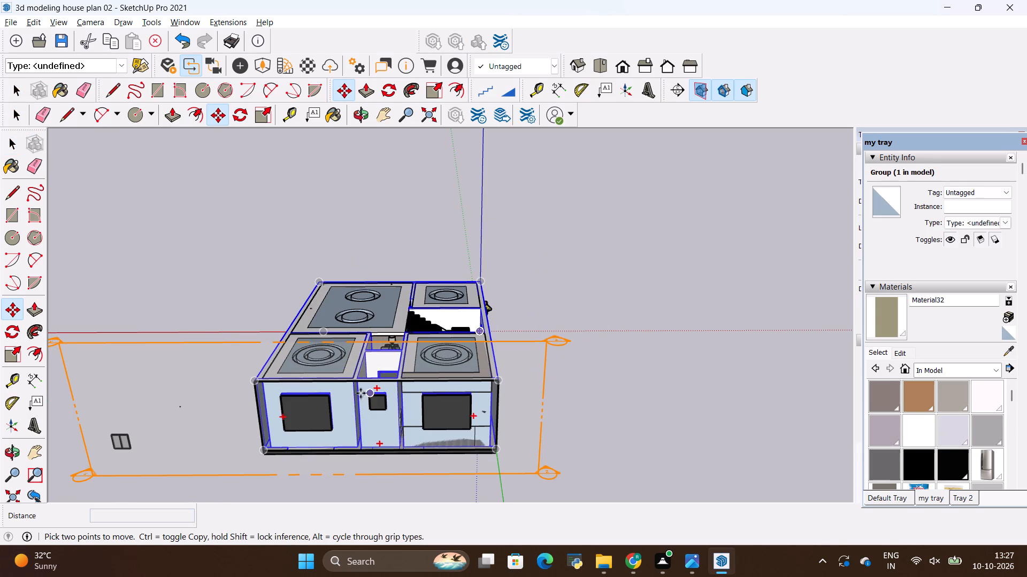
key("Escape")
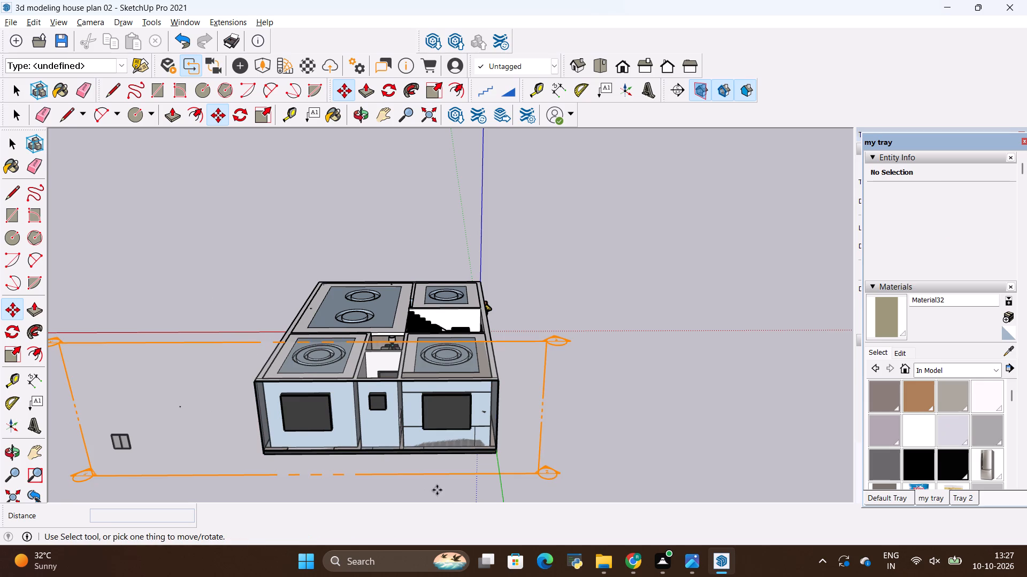
Move the Section 2 plane about 15' 9" inward so it cuts through the staircase and living room.
key("m")
scroll(484, 467, "up", 10)
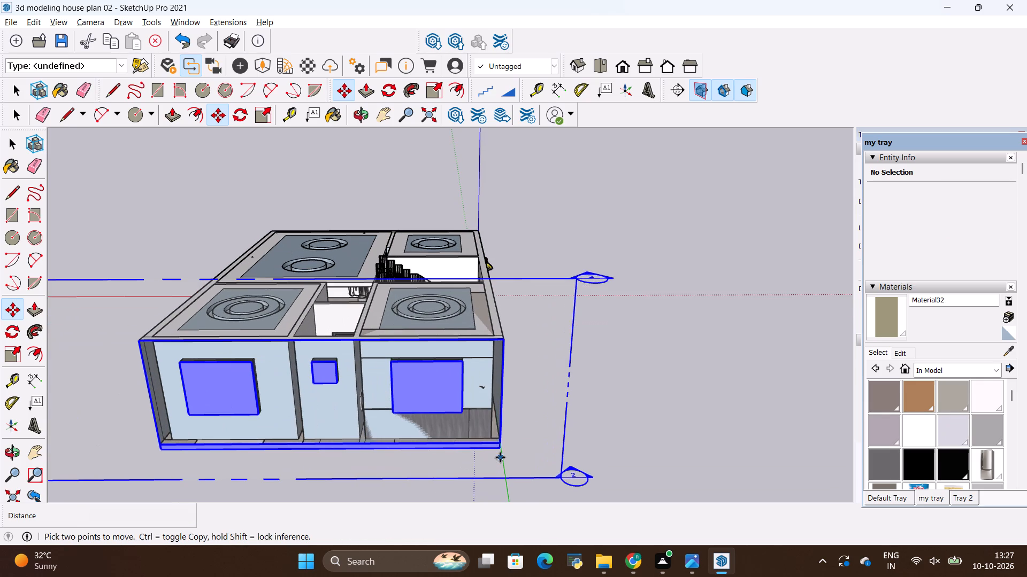
left_click(500, 456)
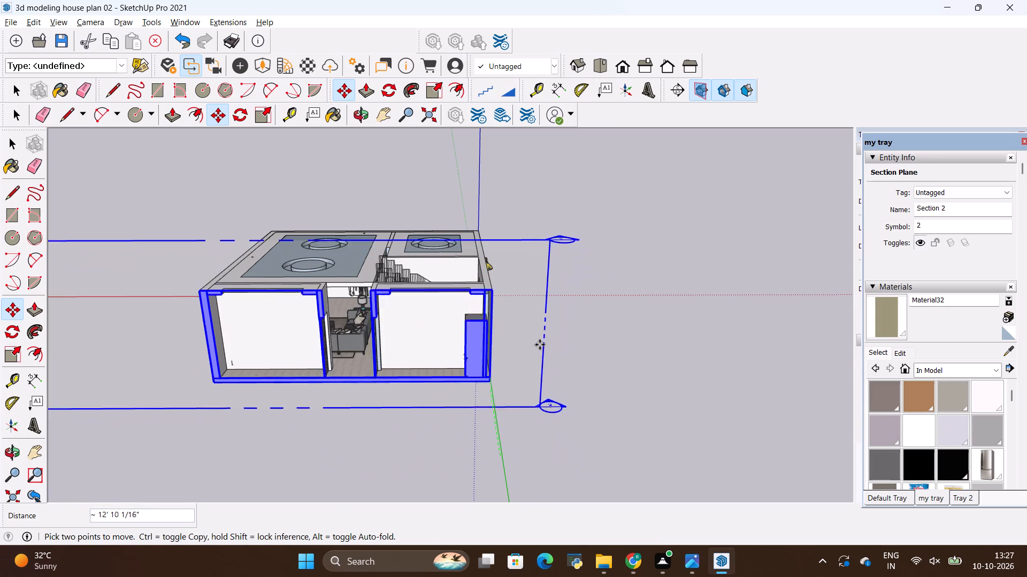
scroll(538, 346, "up", 11)
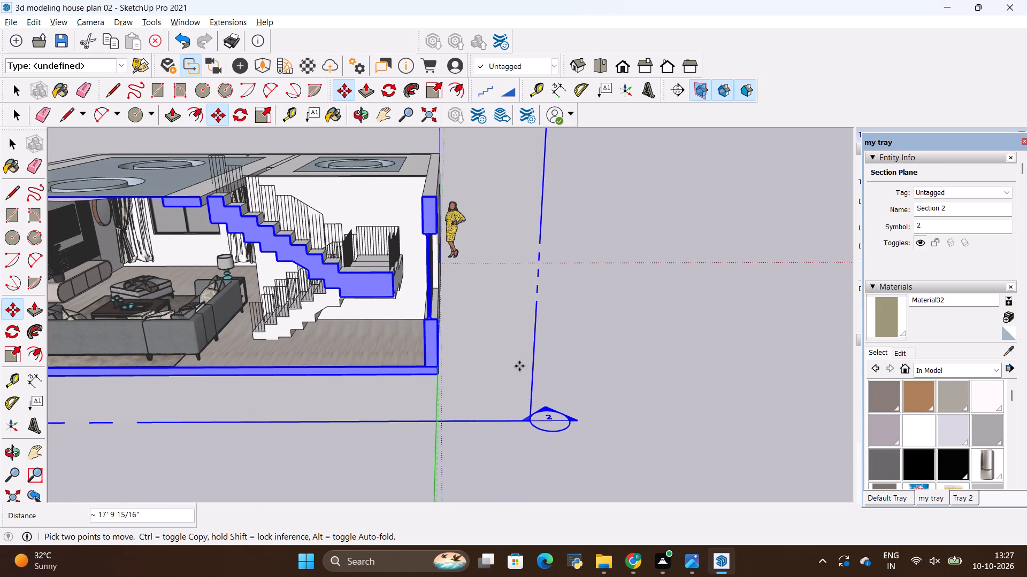
left_click(507, 391)
Examine the living room's false ceiling rings, furniture and staircase through the section cut, from above and at eye level.
scroll(682, 405, "down", 18)
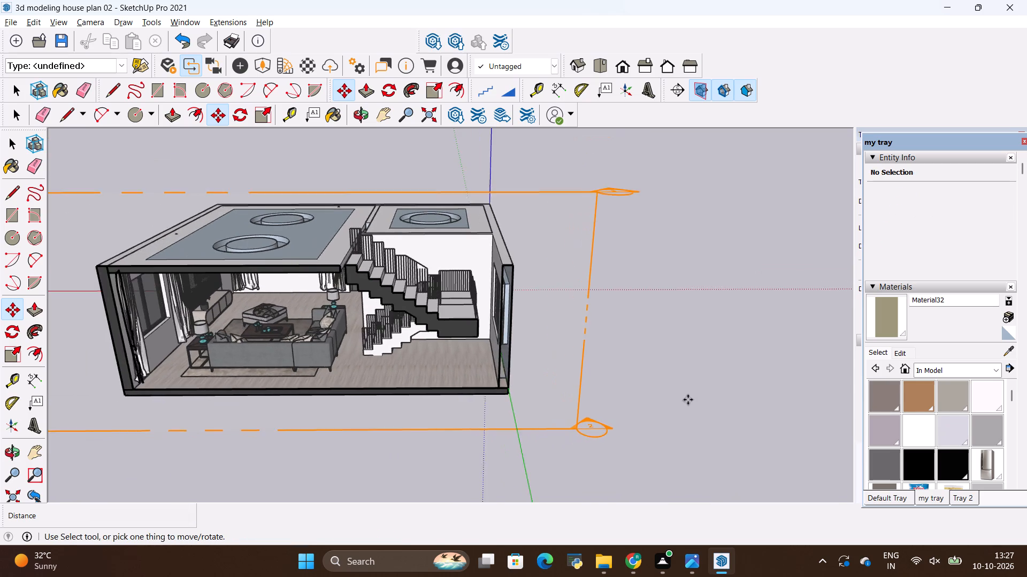
scroll(688, 400, "down", 2)
middle_click_drag(416, 432, 375, 300)
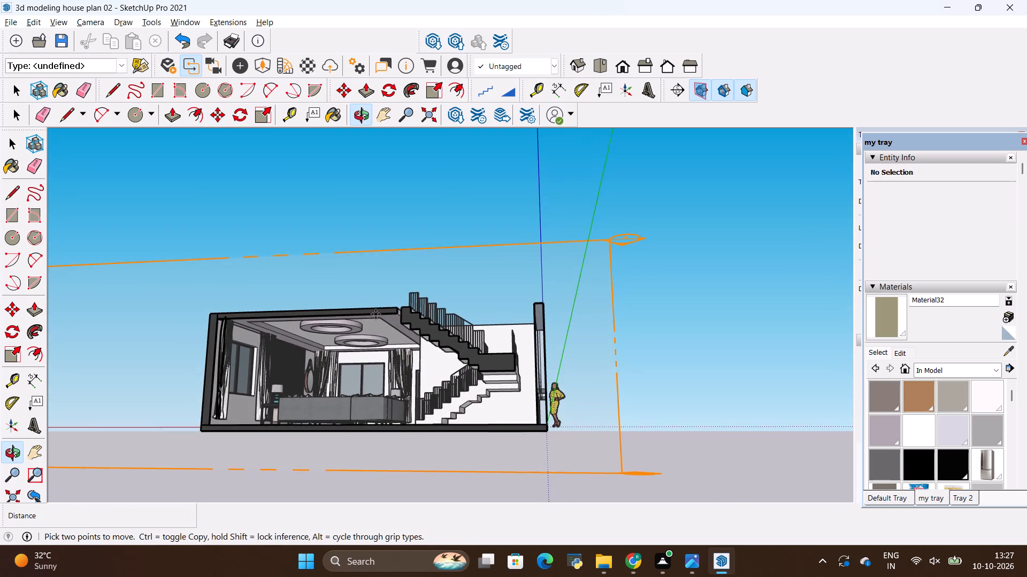
scroll(372, 323, "up", 20)
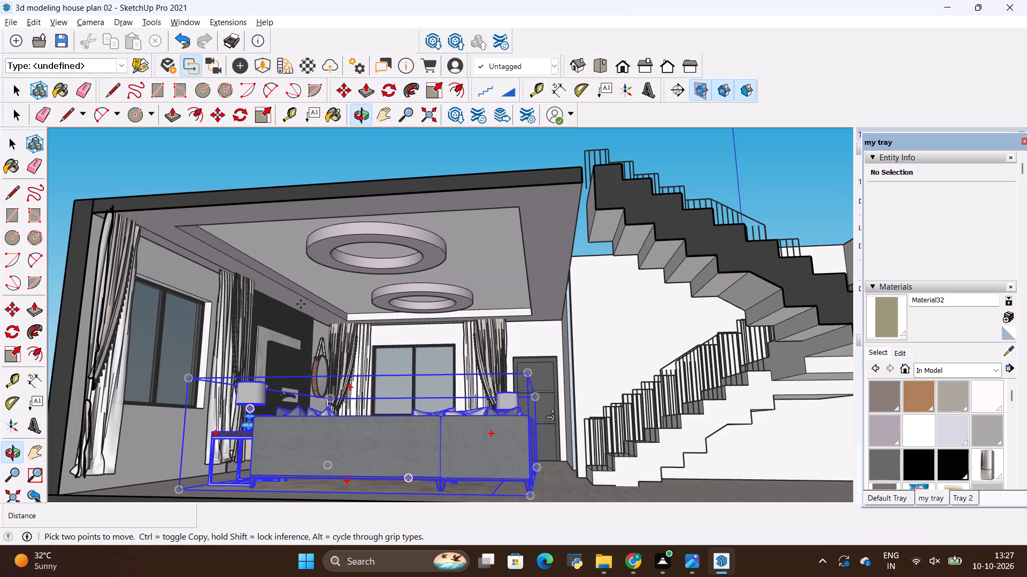
scroll(416, 259, "down", 18)
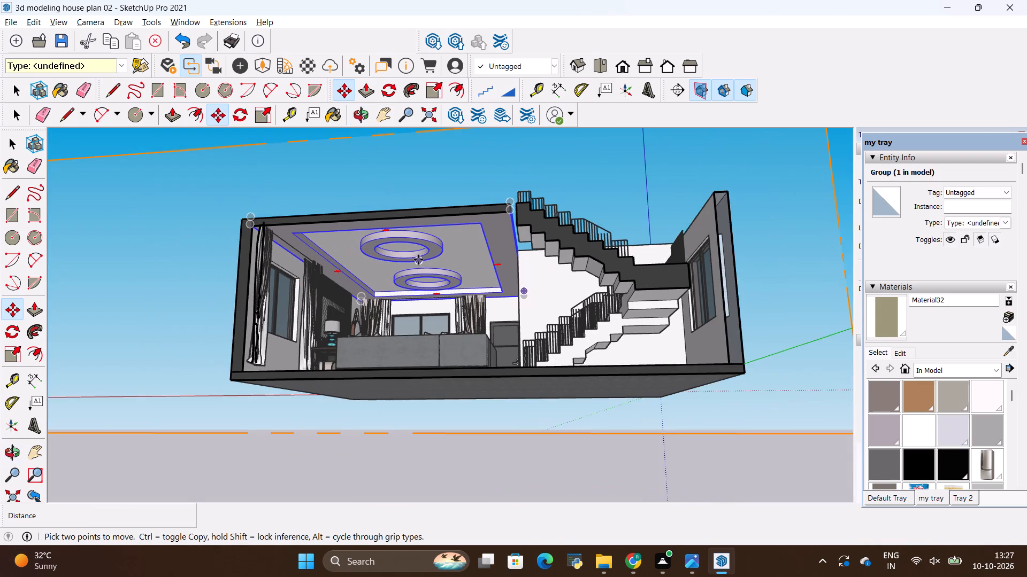
scroll(419, 260, "down", 1)
middle_click_drag(505, 271, 498, 392)
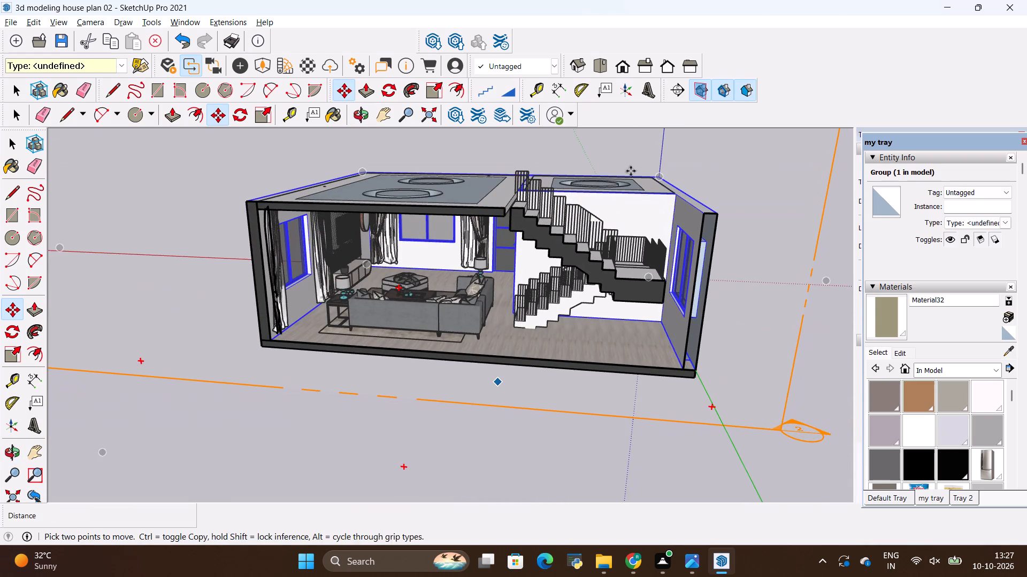
key("space")
left_click(428, 441)
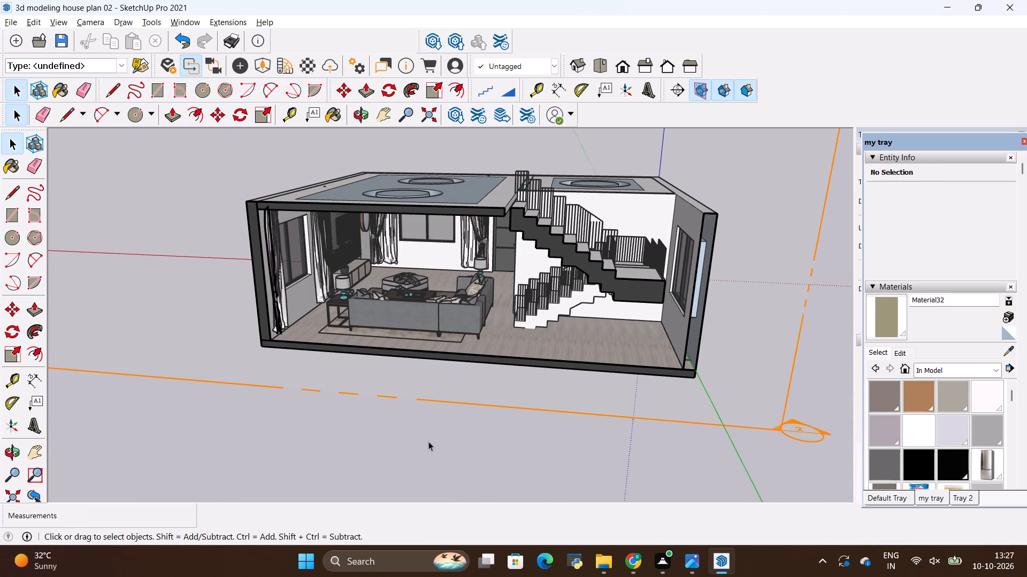
scroll(416, 180, "up", 4)
scroll(423, 315, "up", 2)
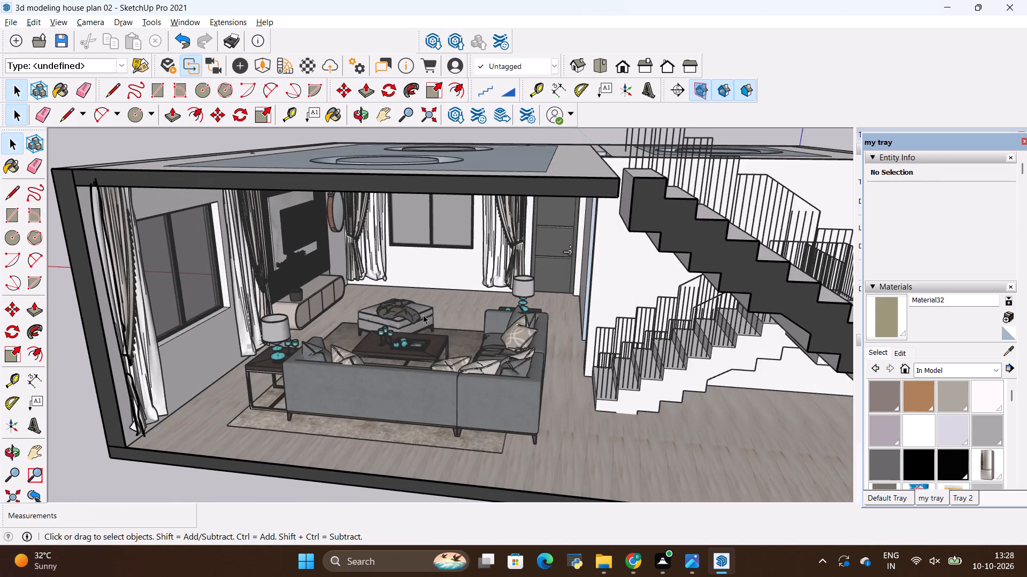
middle_click_drag(424, 318, 406, 257)
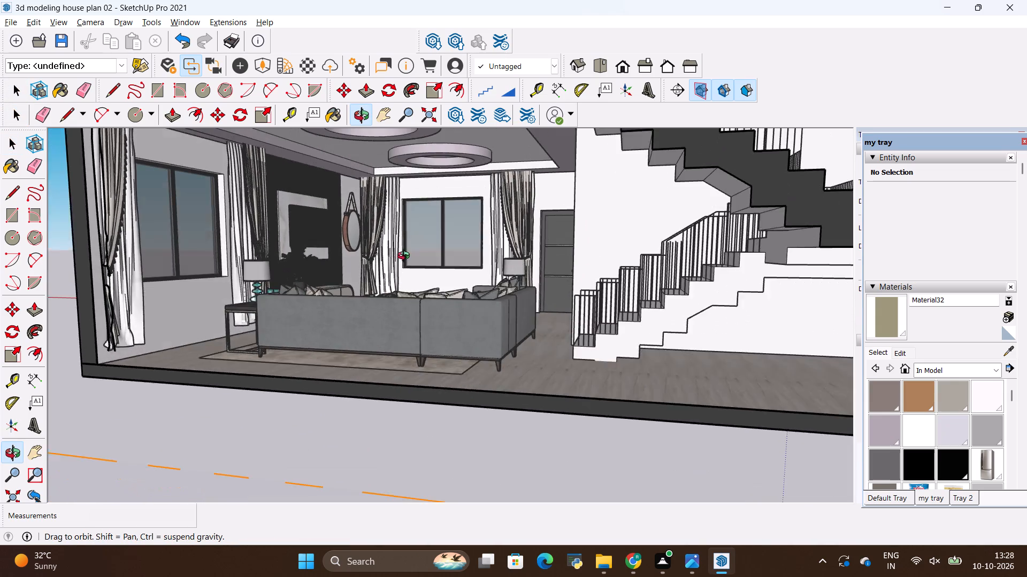
middle_click_drag(406, 257, 408, 255)
scroll(420, 255, "up", 1, "shift")
middle_click_drag(420, 255, 412, 319, "shift")
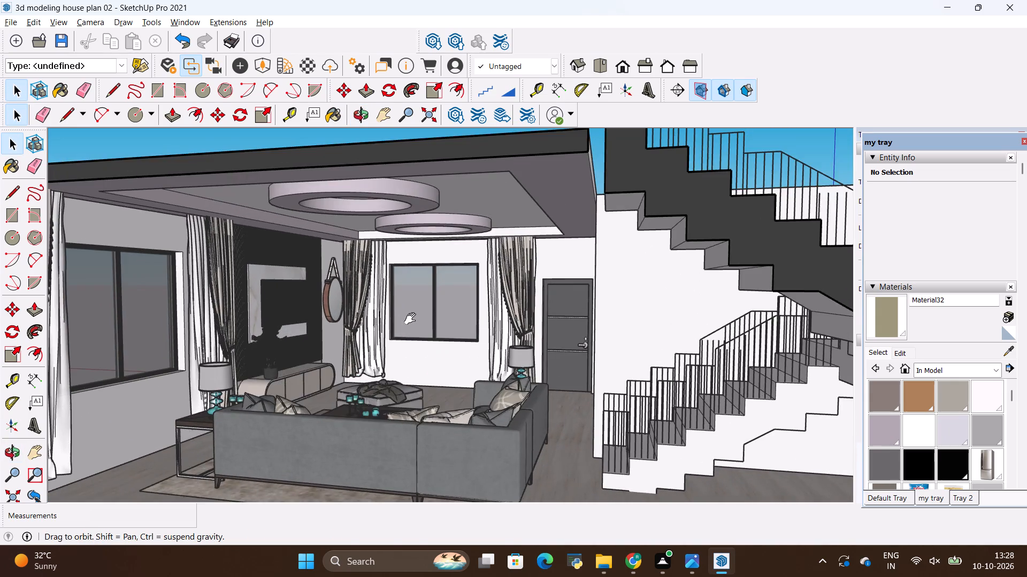
middle_click_drag(412, 319, 442, 302, "shift")
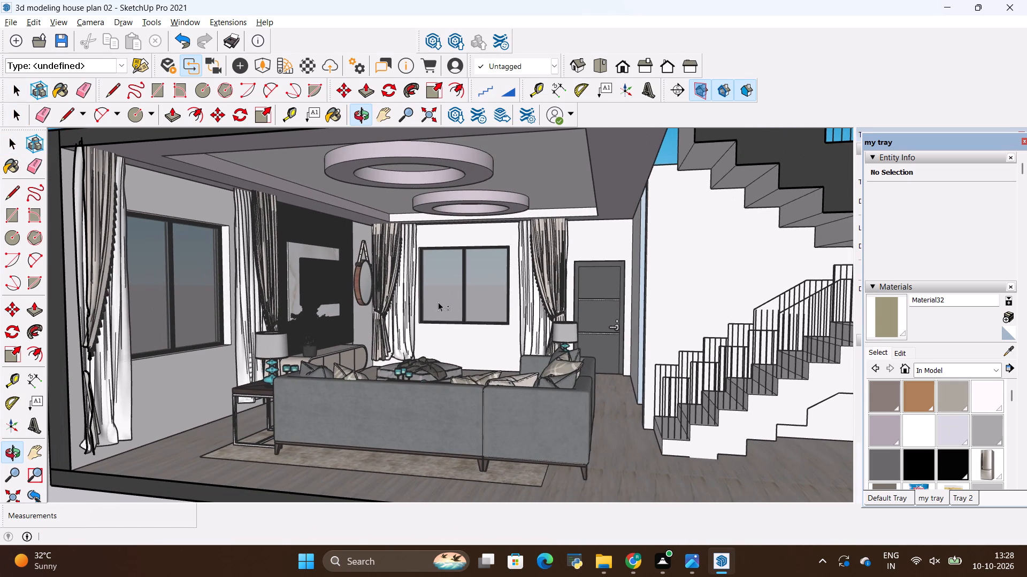
Export a view of the sectioned living room with its ceiling rings, TV wall and sofa as JPEG "3d modeling house plan 02" in Downloads.
scroll(398, 313, "up", 1)
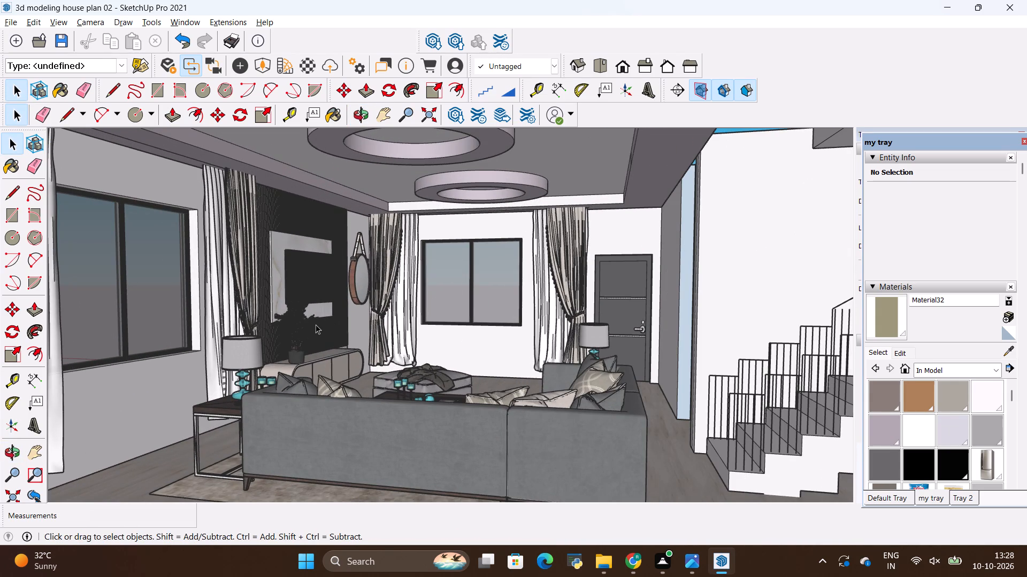
middle_click_drag(315, 324, 348, 313, "shift")
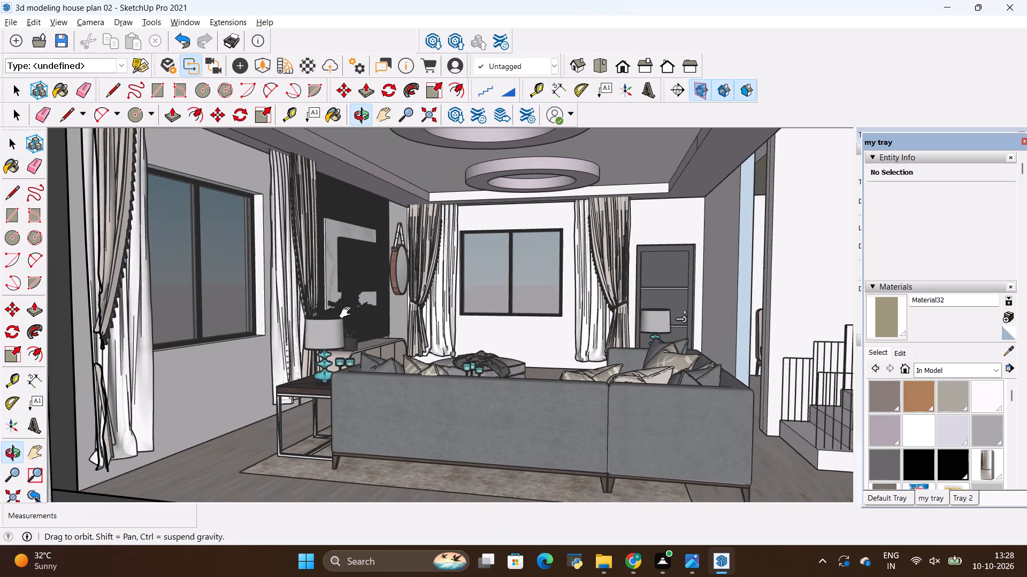
middle_click_drag(348, 313, 340, 331, "shift")
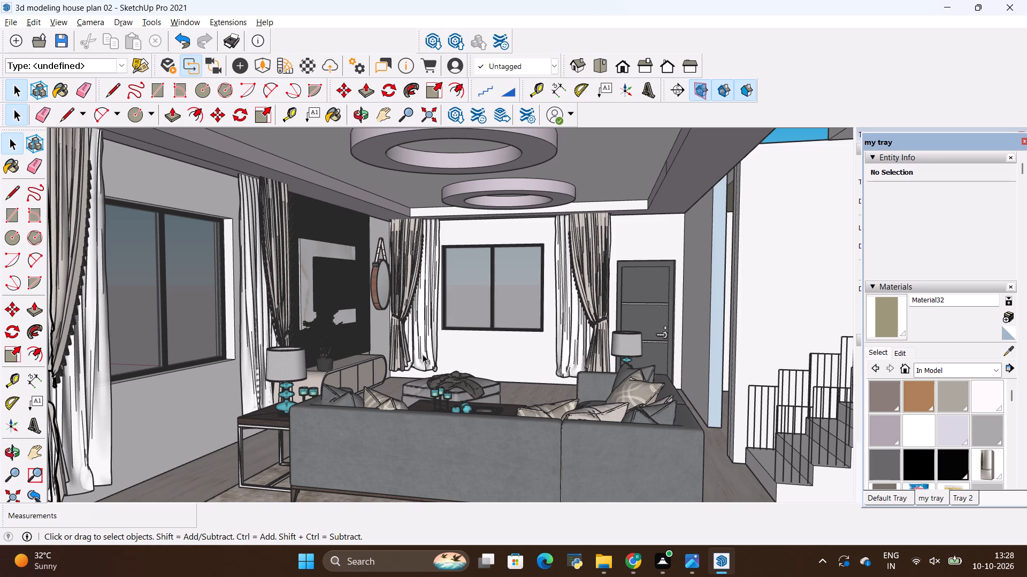
middle_click_drag(431, 355, 476, 349, "shift")
middle_click_drag(459, 371, 410, 360)
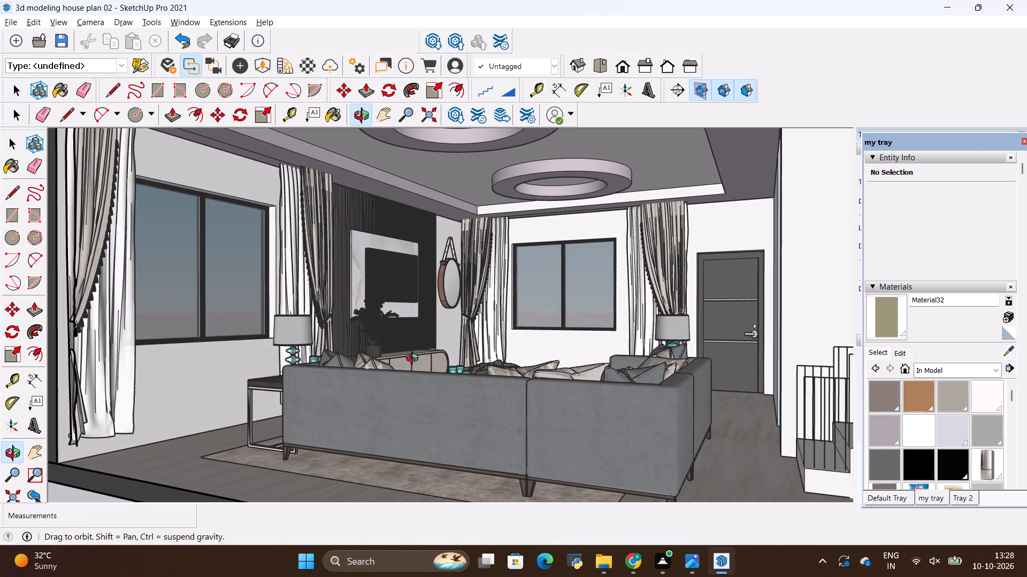
middle_click_drag(474, 315, 423, 315, "shift")
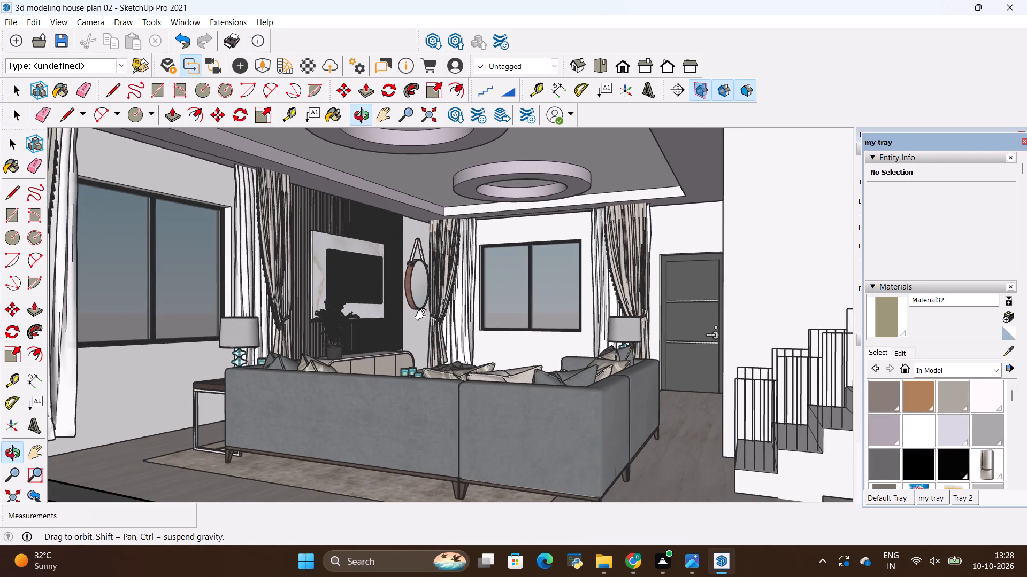
middle_click_drag(423, 315, 427, 318, "shift")
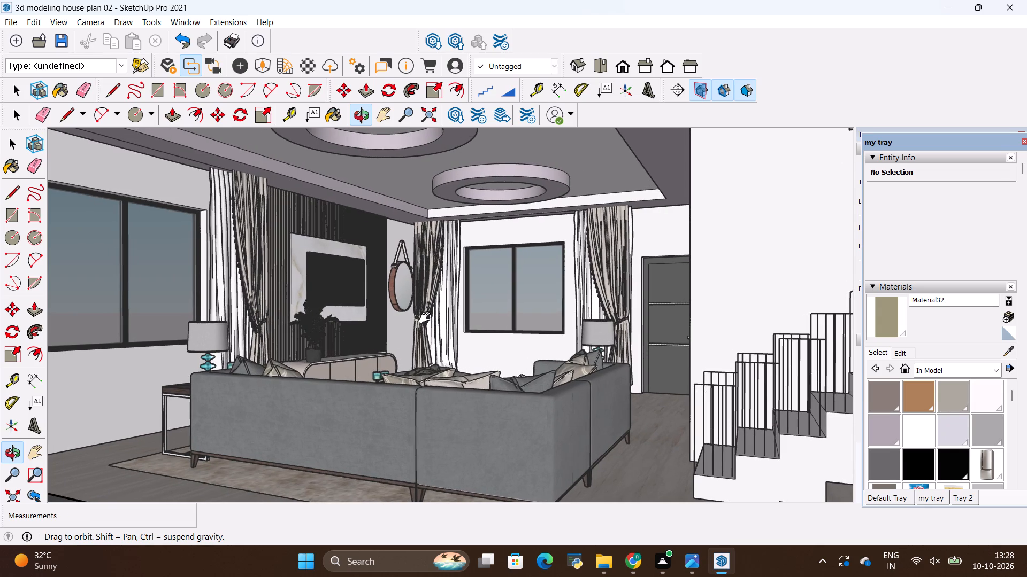
middle_click_drag(427, 318, 429, 321, "shift")
middle_click_drag(429, 321, 438, 331, "shift")
middle_click_drag(458, 286, 457, 310)
middle_click_drag(453, 372, 462, 335, "shift")
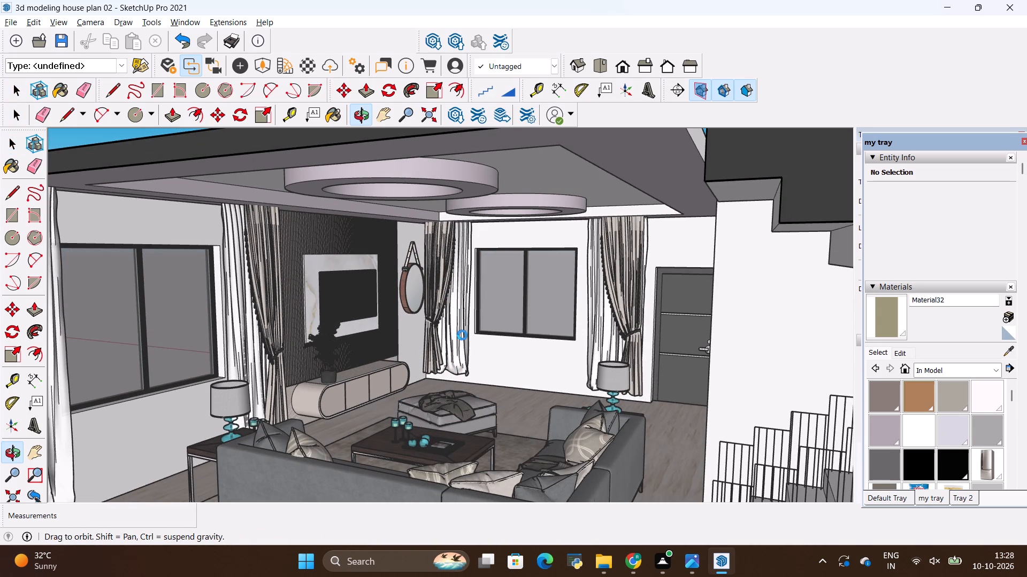
middle_click_drag(462, 335, 466, 319, "shift")
middle_click_drag(450, 394, 457, 358, "shift")
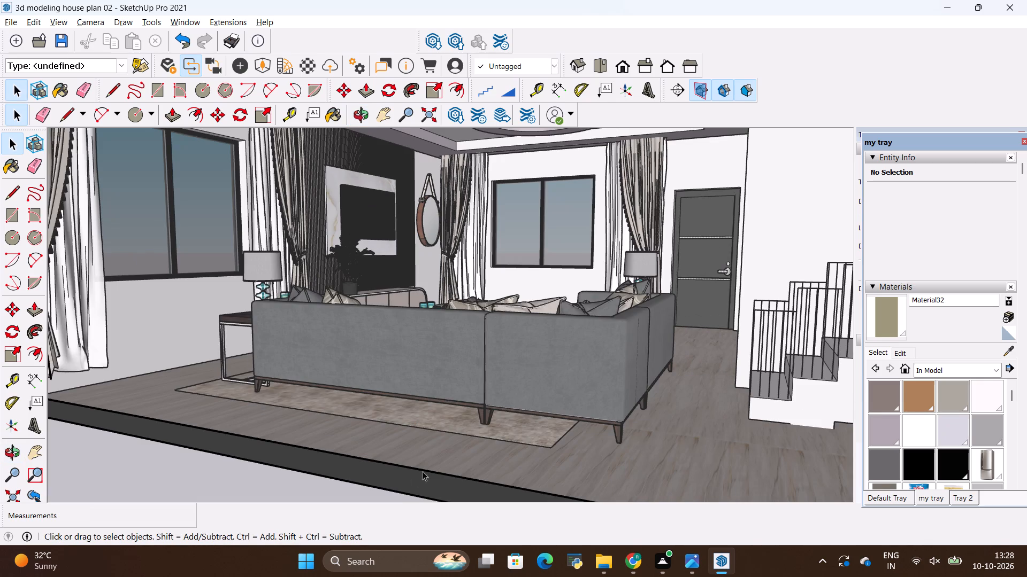
middle_click_drag(521, 233, 492, 309, "shift")
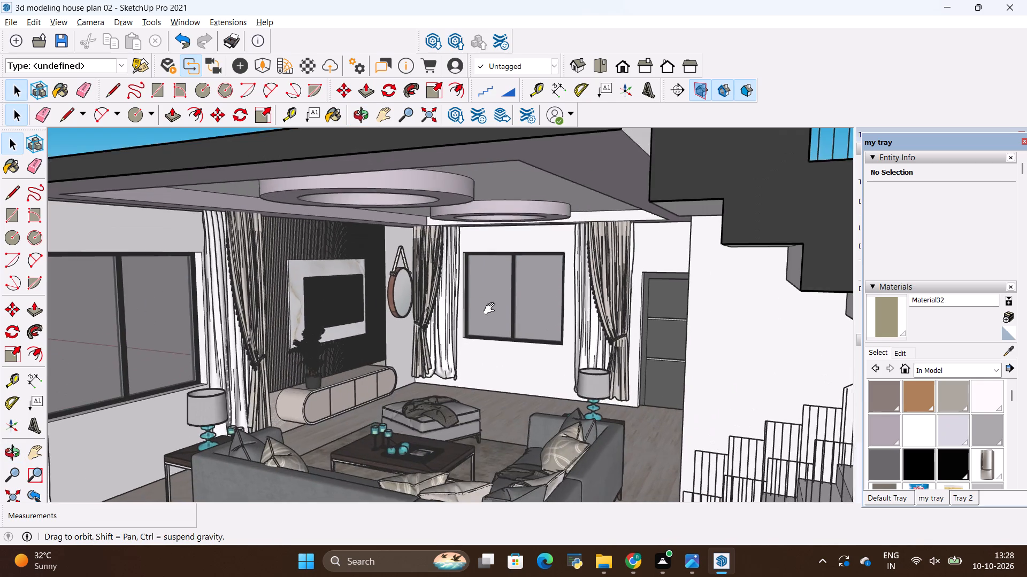
middle_click_drag(492, 309, 502, 286, "shift")
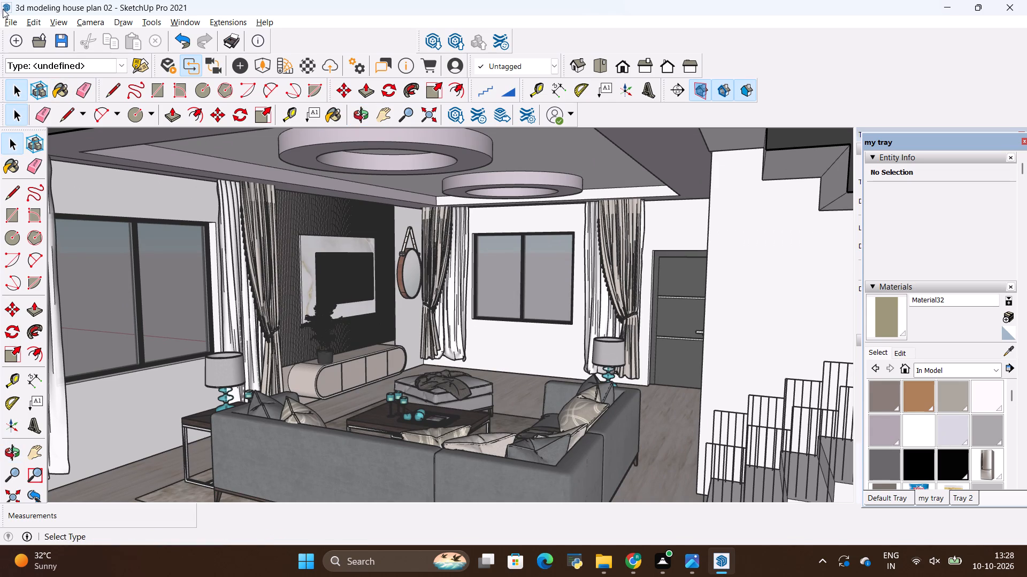
left_click(5, 19)
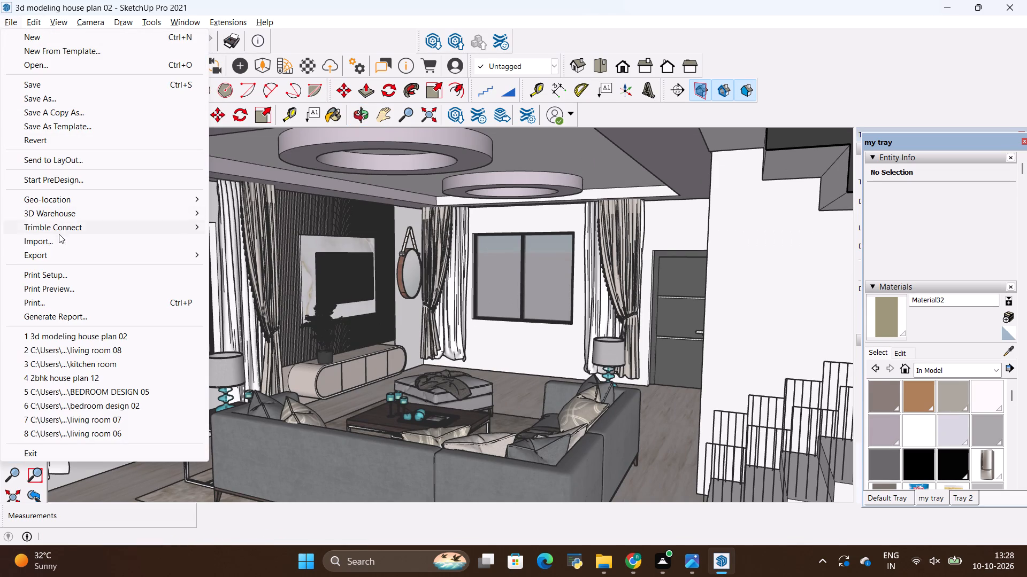
left_click(65, 257)
left_click(243, 272)
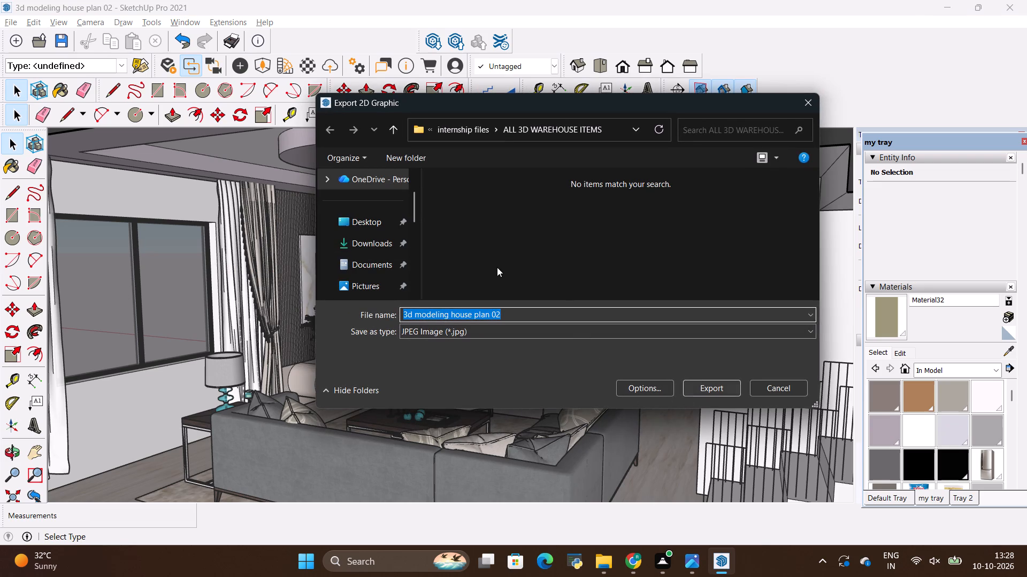
left_click(377, 245)
left_click(703, 396)
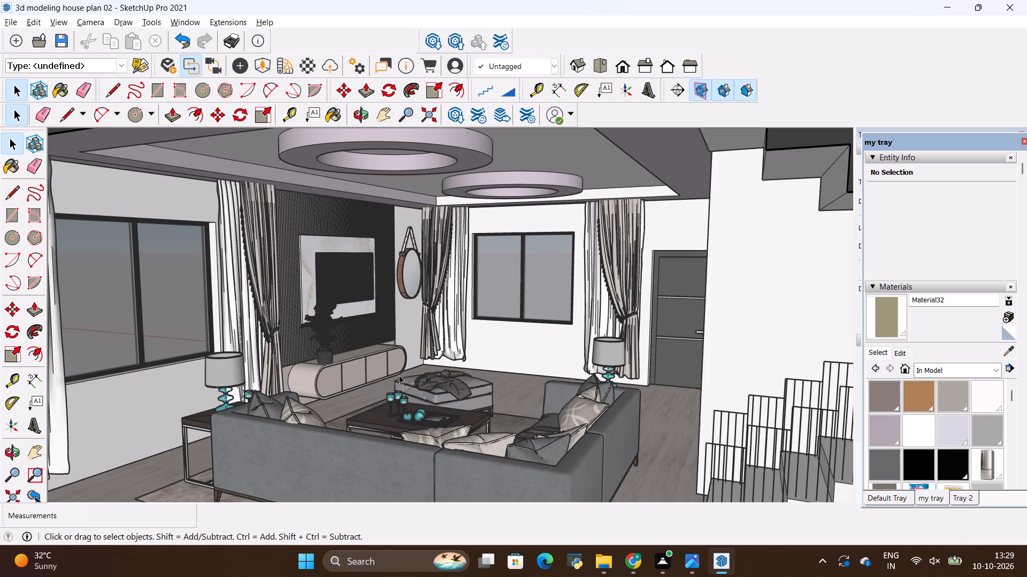
Examine the whole sectioned house from outside, at eye level and from above, including the staircase and ceiling rings.
scroll(399, 375, "down", 11)
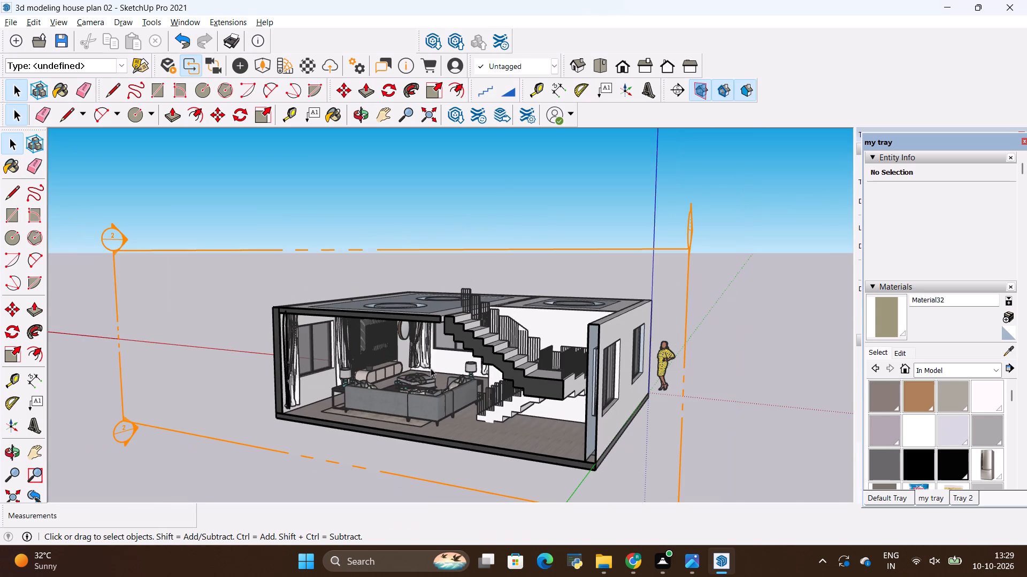
key("space")
left_click(737, 308)
scroll(728, 290, "down", 4)
middle_click_drag(416, 336, 423, 355)
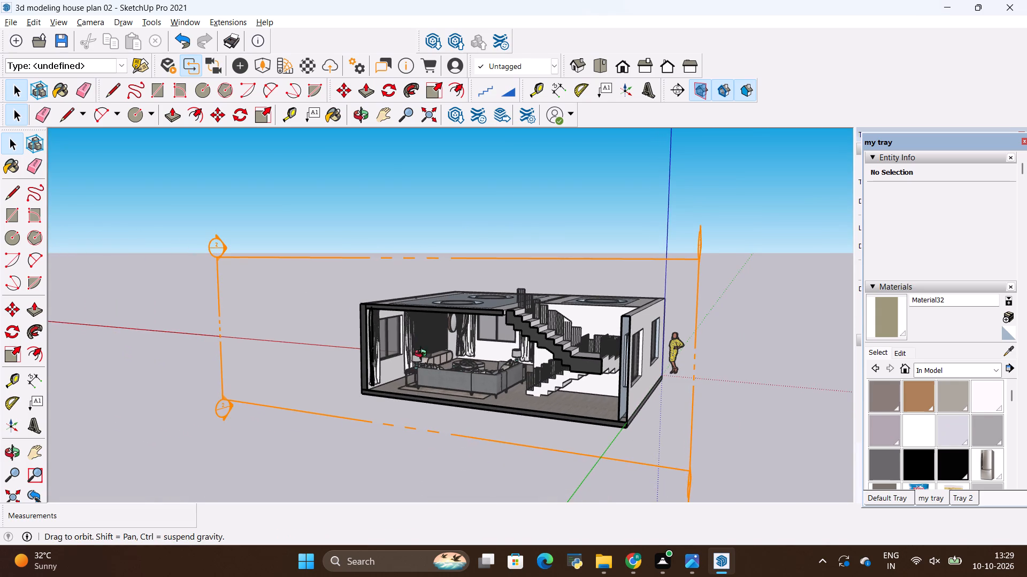
middle_click_drag(423, 355, 512, 328)
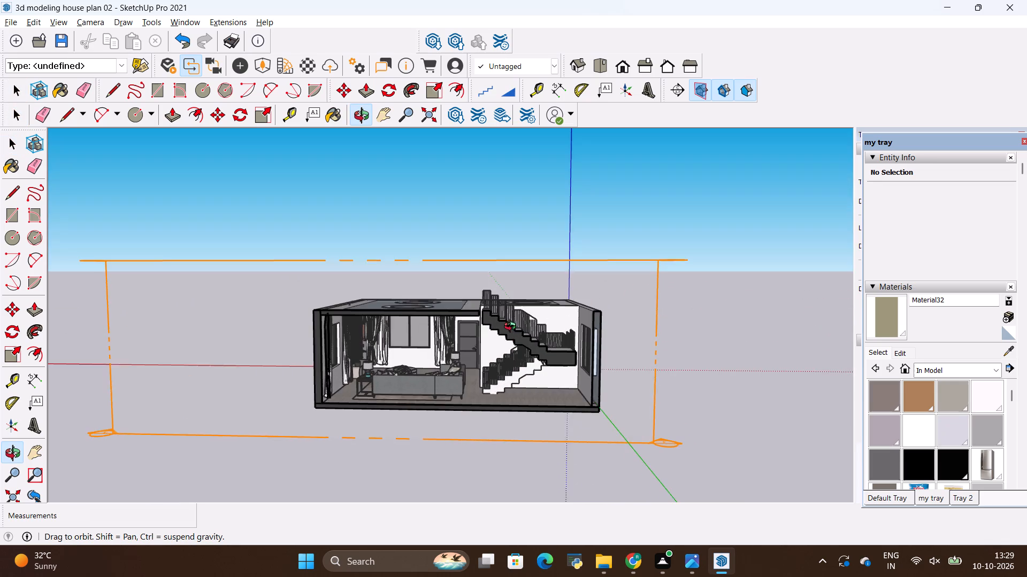
middle_click_drag(512, 328, 363, 309)
middle_click_drag(364, 288, 372, 278)
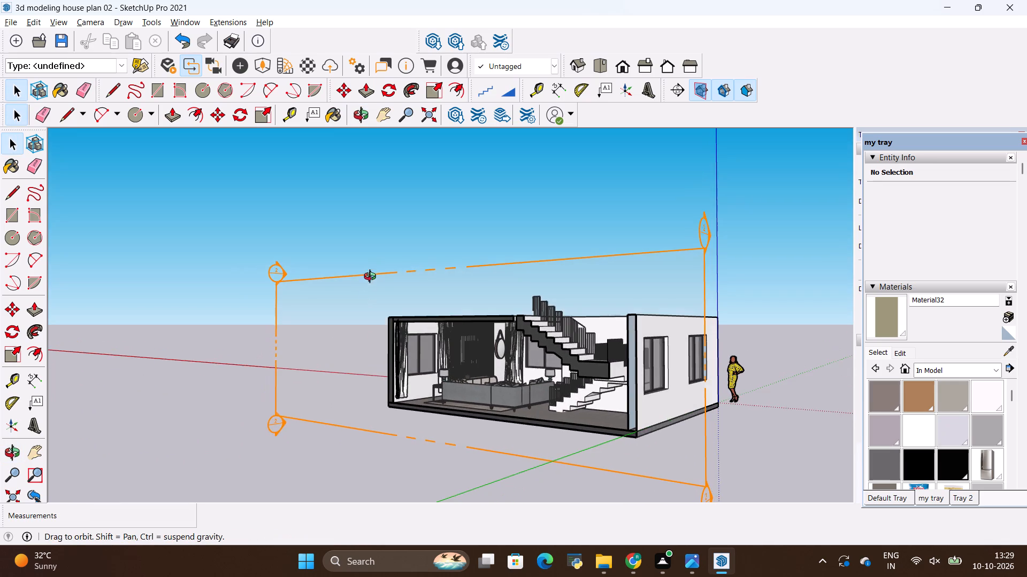
middle_click_drag(372, 278, 442, 418)
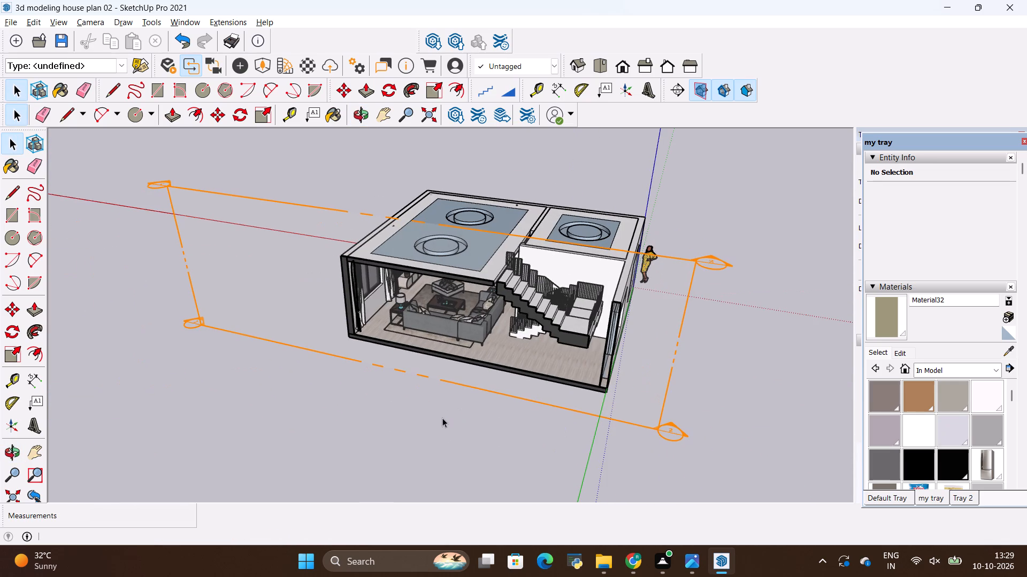